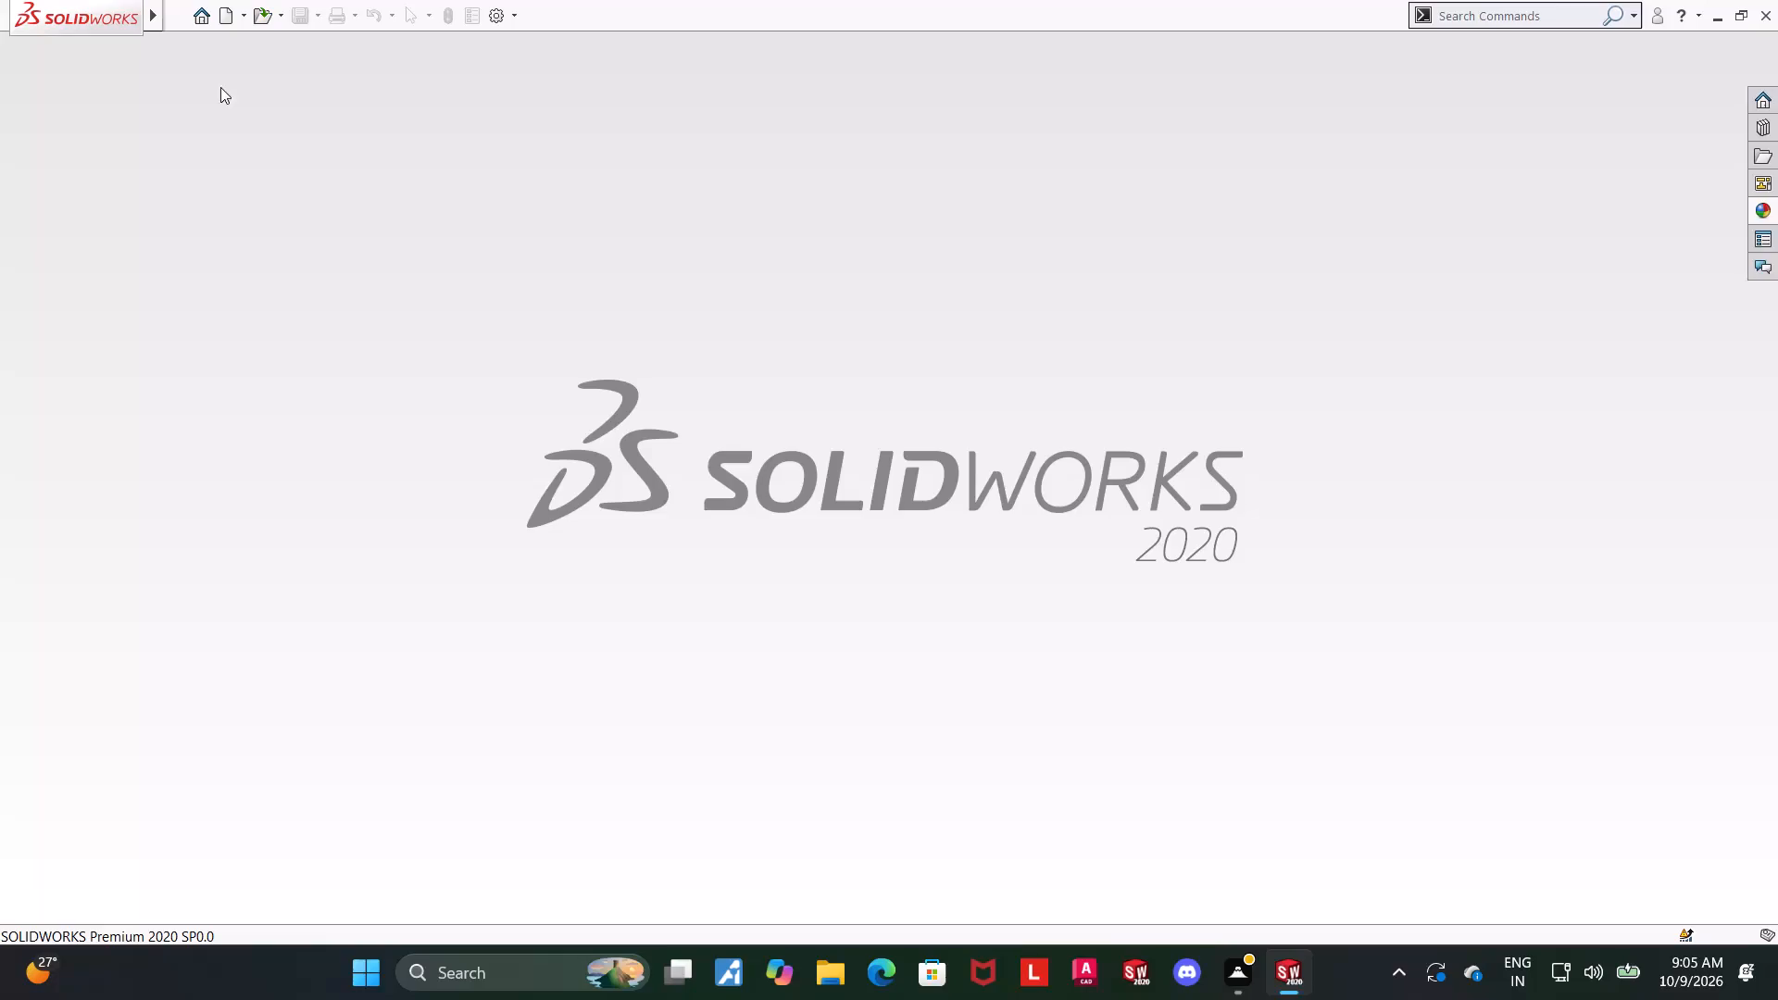
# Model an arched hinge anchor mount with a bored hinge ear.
# Create a new part document.
pyautogui.click(220, 17)
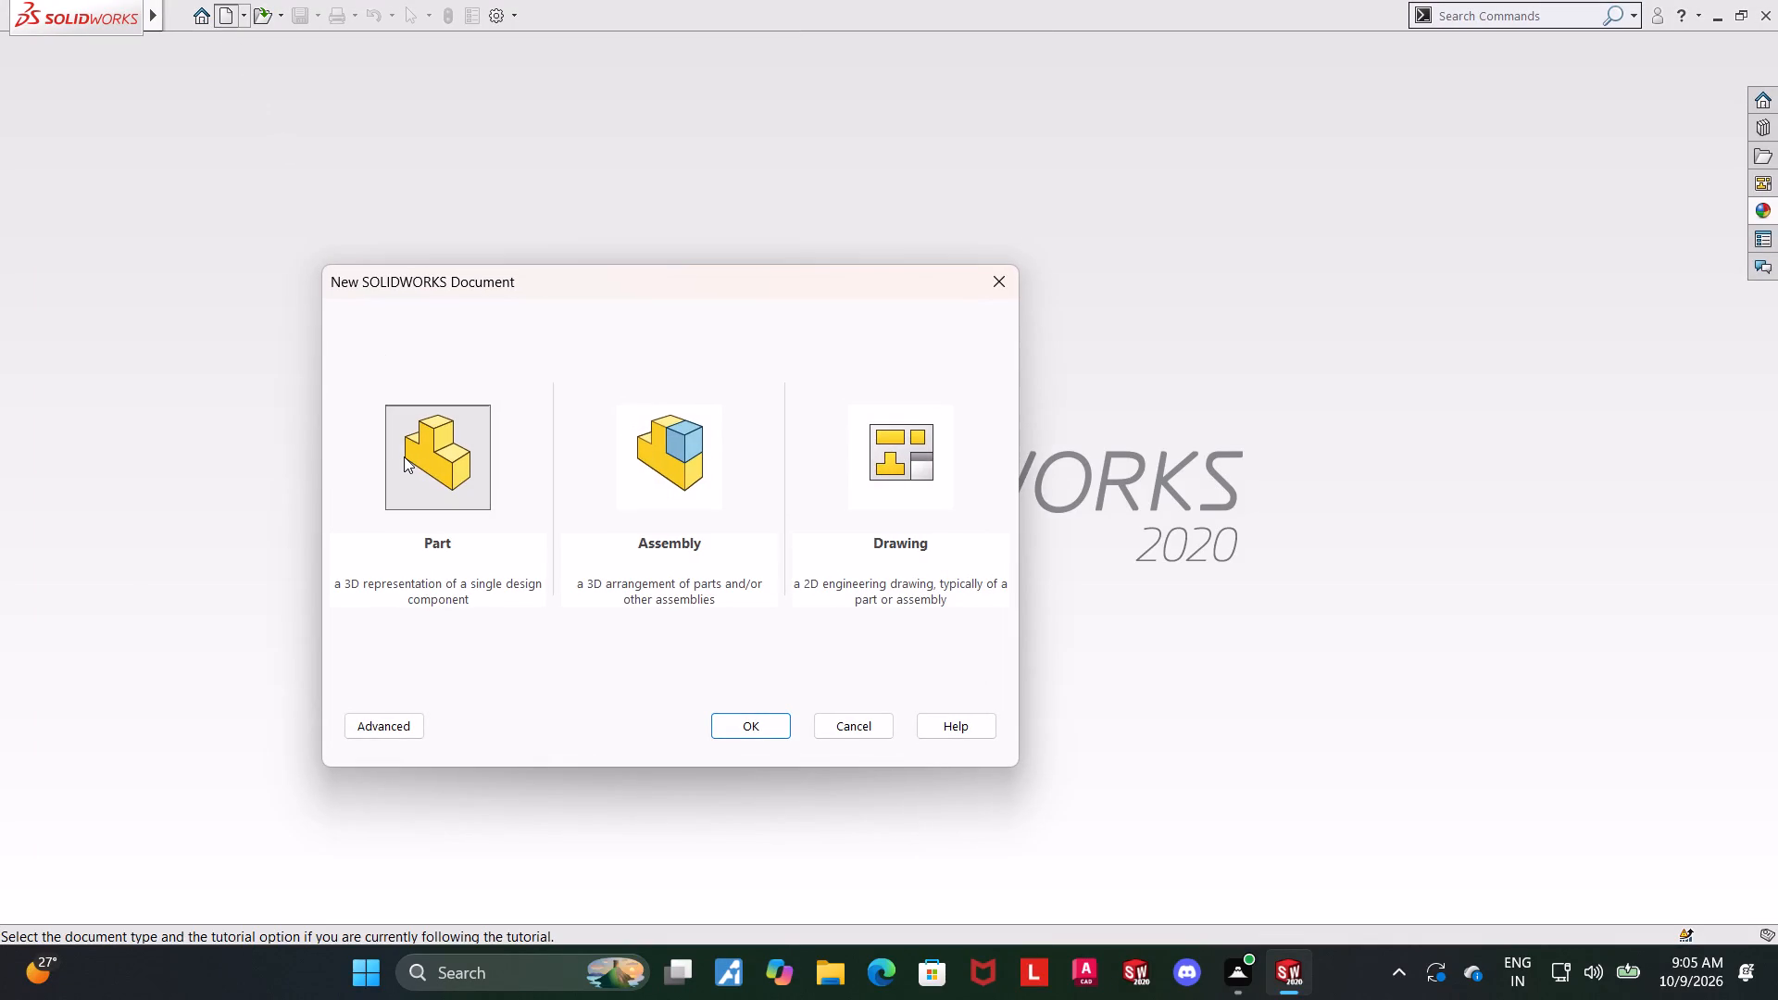
pyautogui.doubleClick(404, 456)
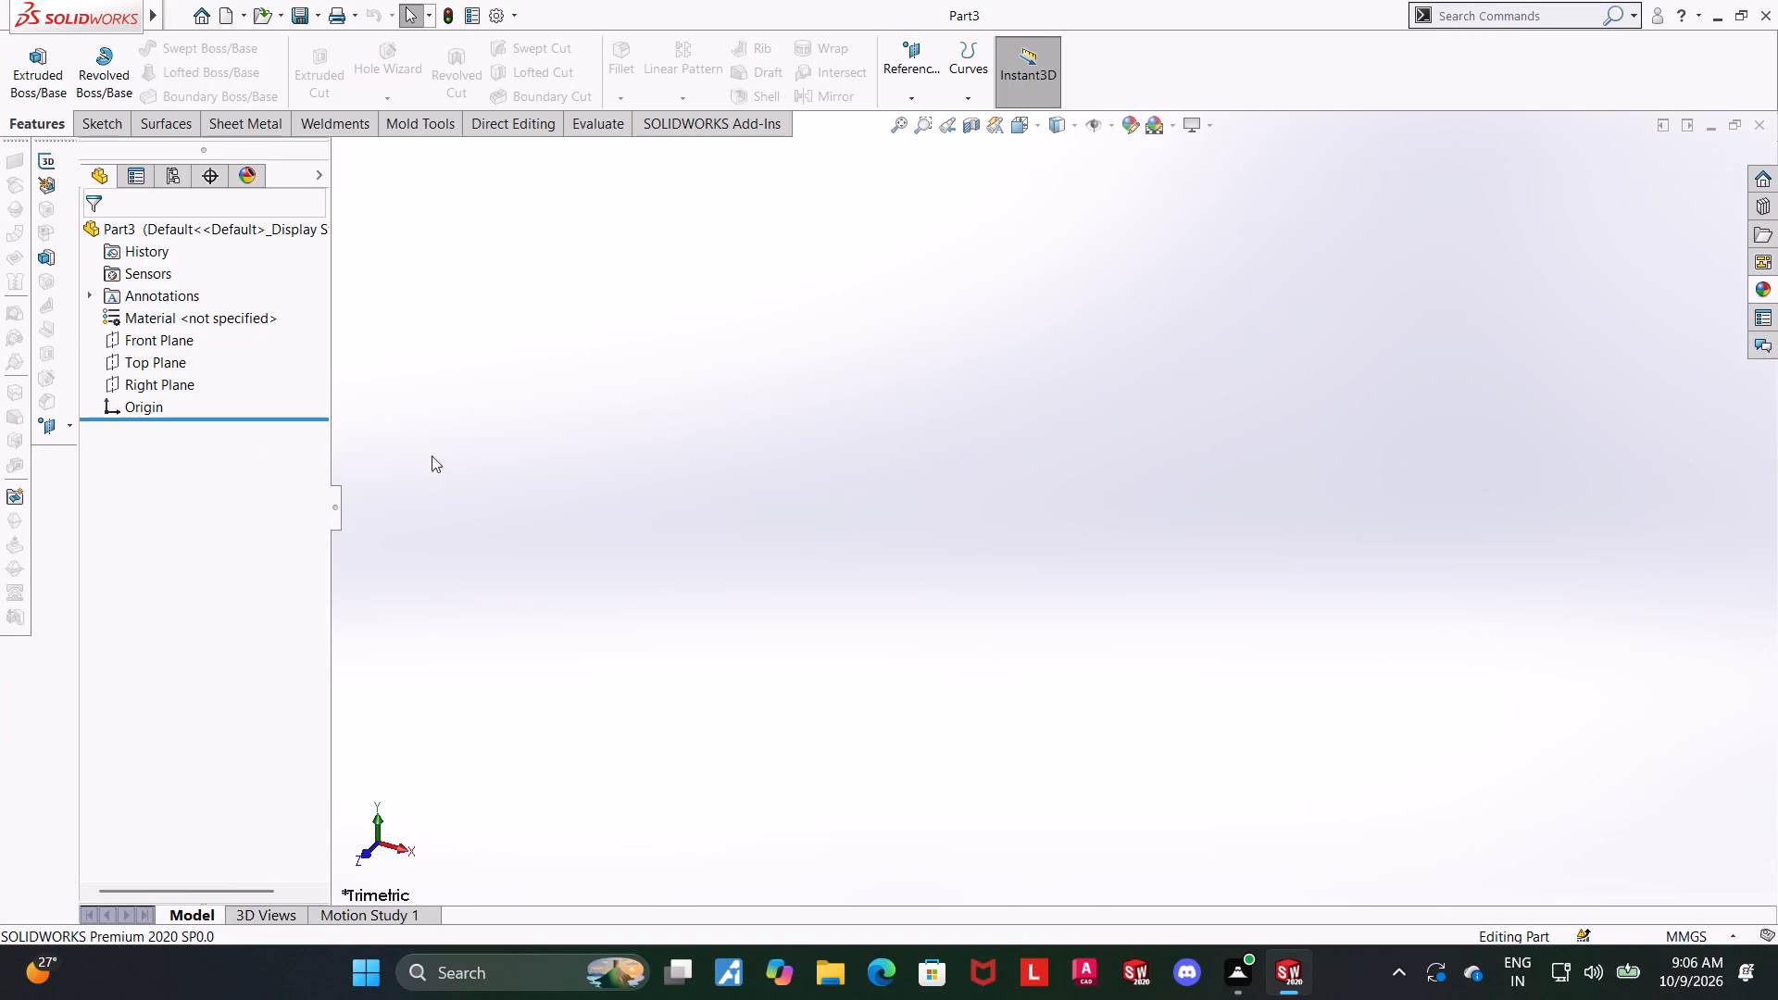
pyautogui.click(541, 365)
# Open a new sketch on the Right Plane.
pyautogui.click(155, 384)
pyautogui.click(171, 365)
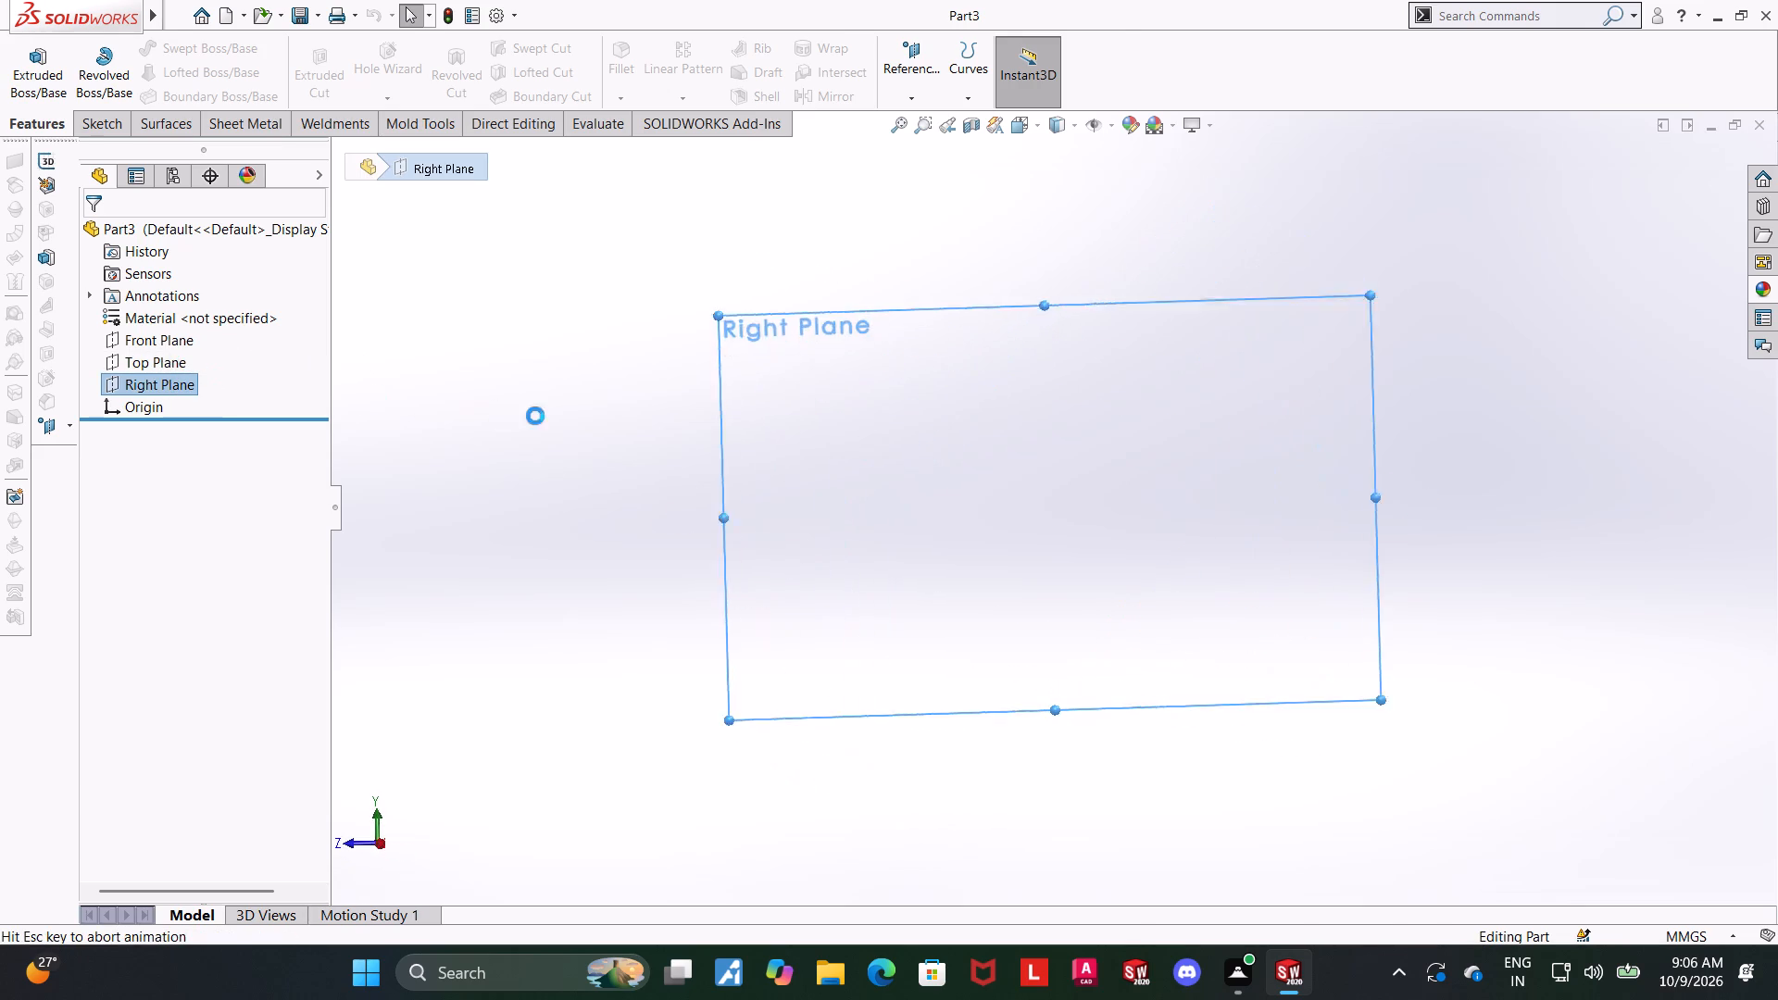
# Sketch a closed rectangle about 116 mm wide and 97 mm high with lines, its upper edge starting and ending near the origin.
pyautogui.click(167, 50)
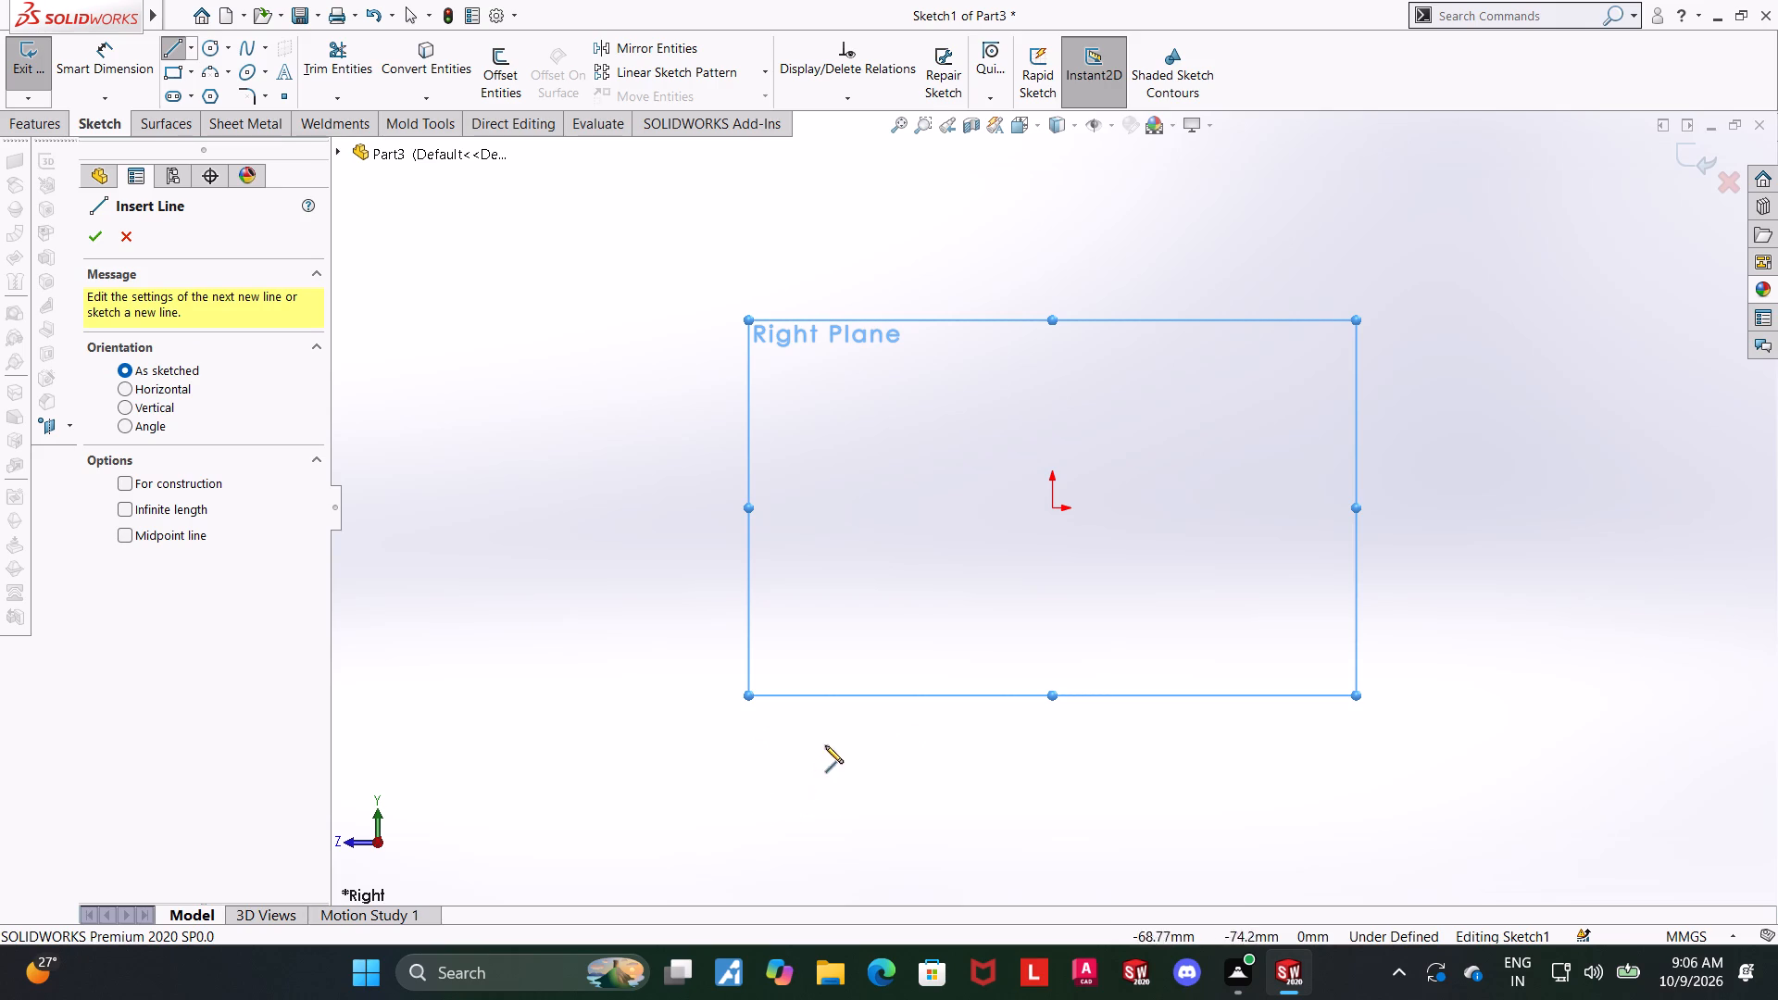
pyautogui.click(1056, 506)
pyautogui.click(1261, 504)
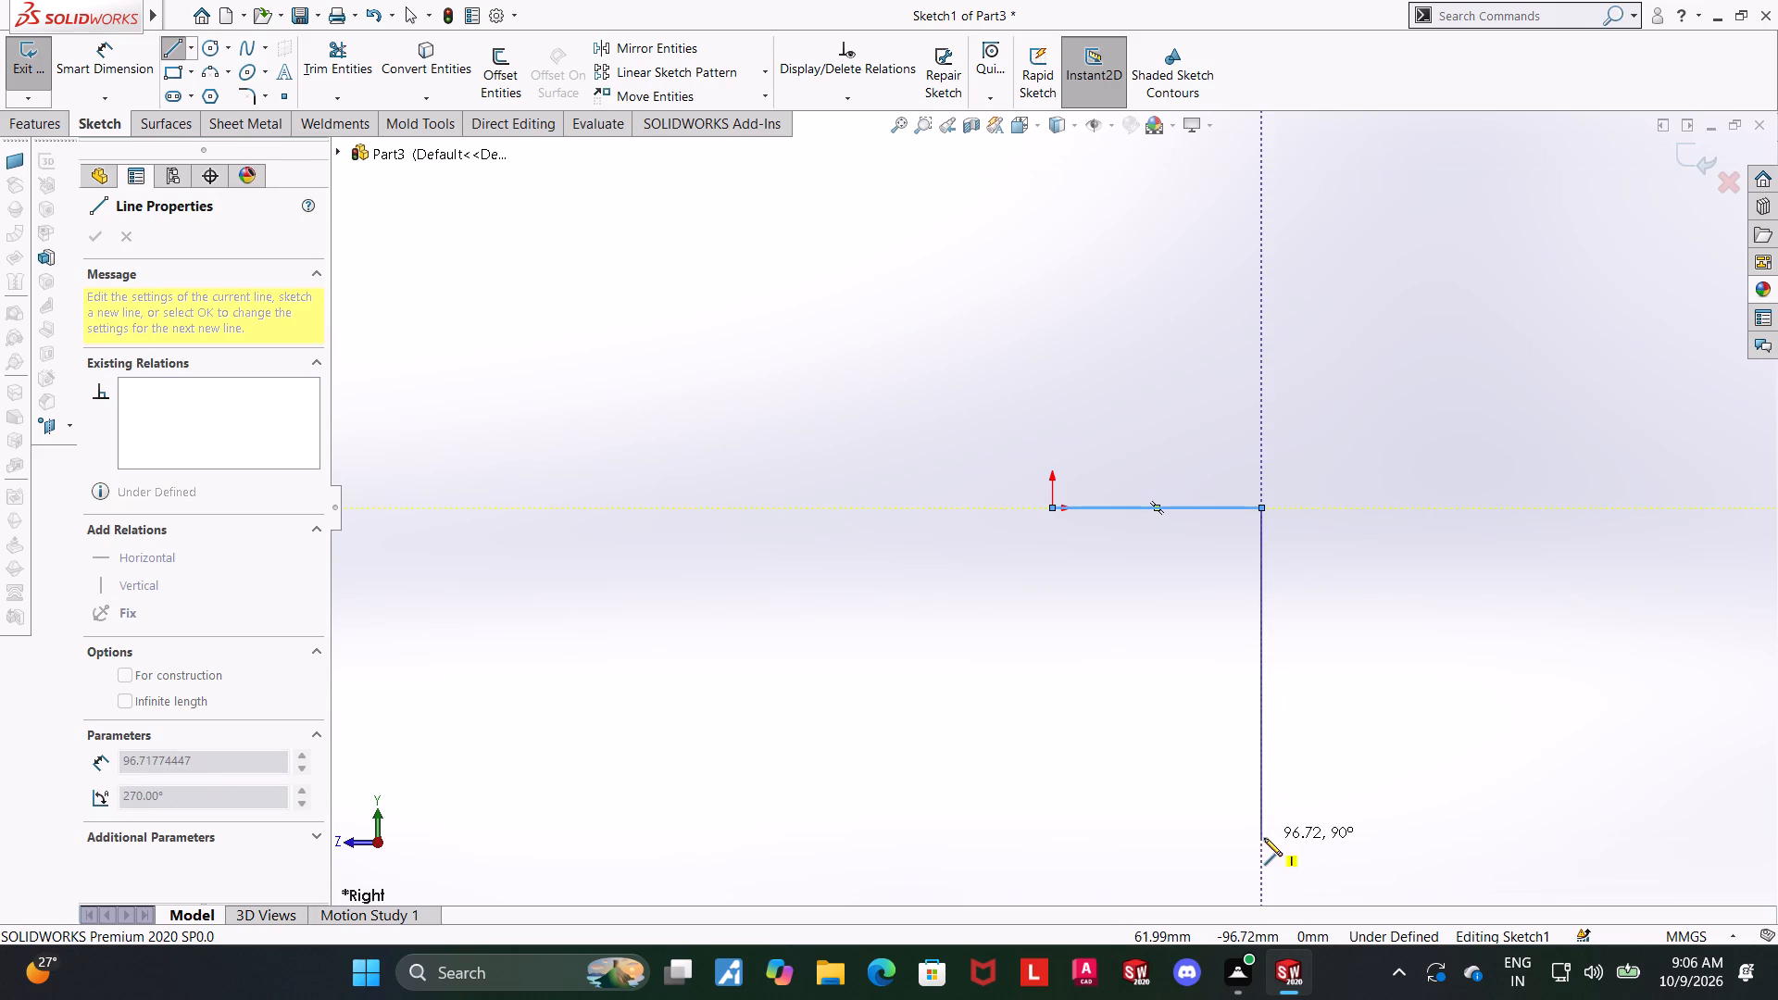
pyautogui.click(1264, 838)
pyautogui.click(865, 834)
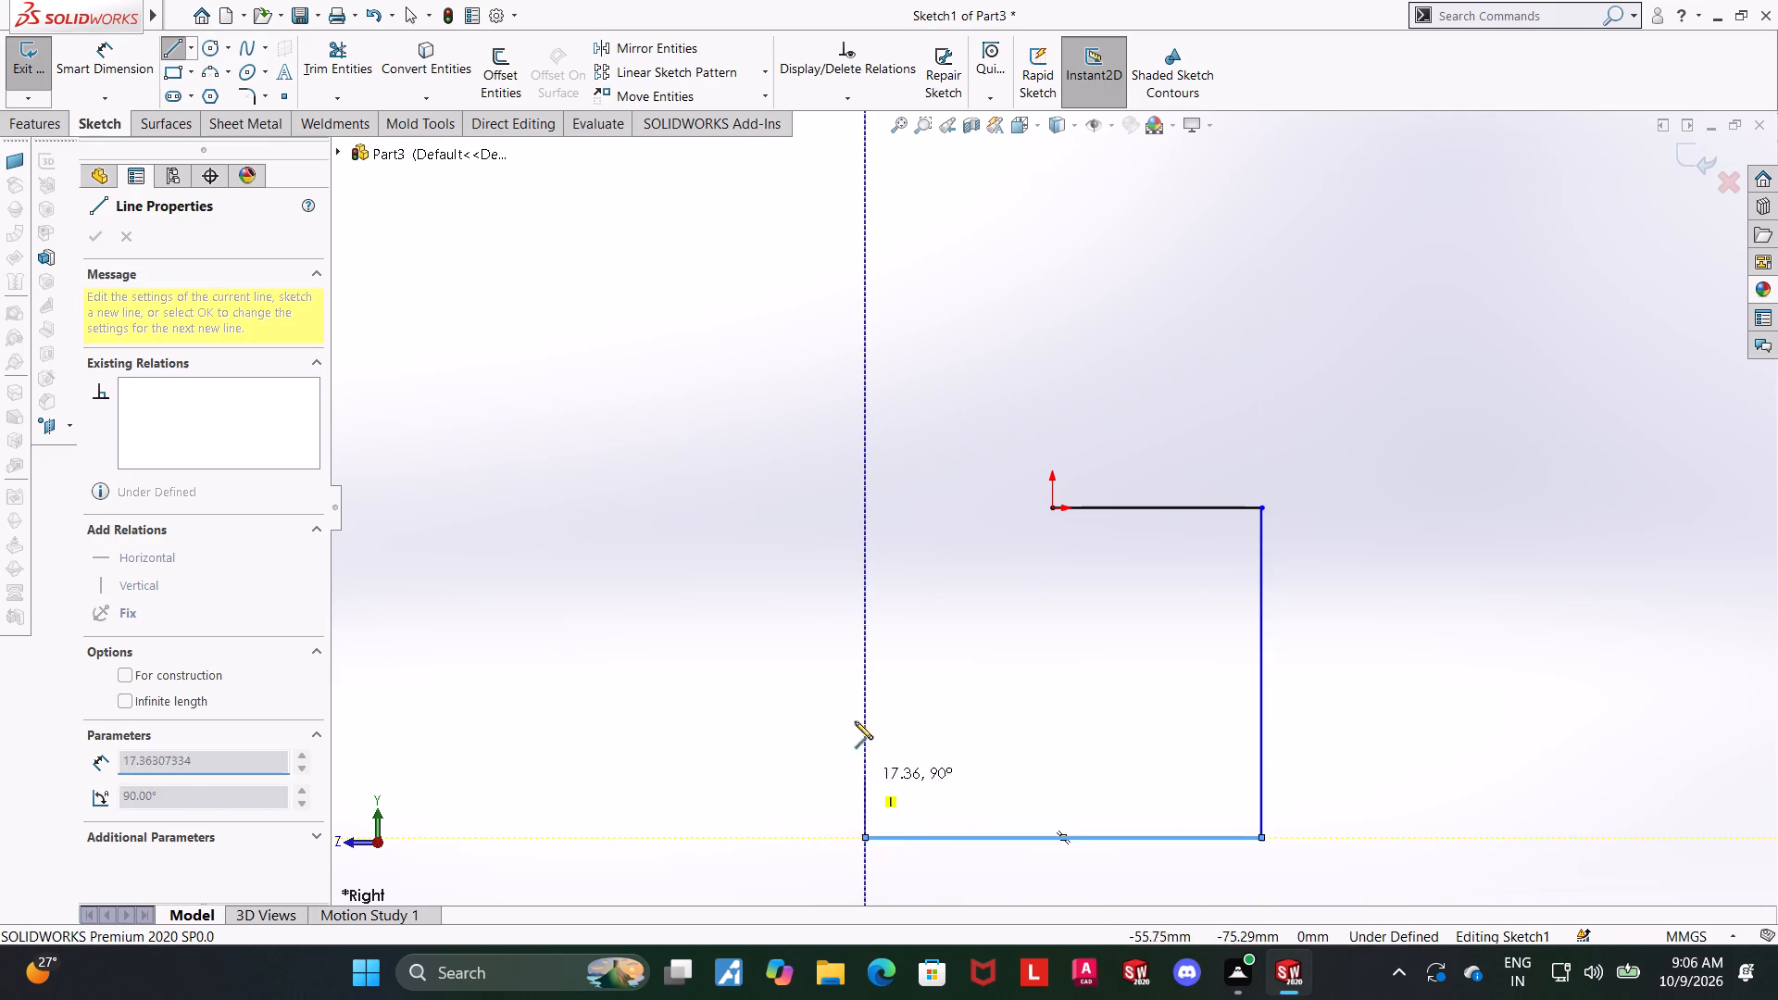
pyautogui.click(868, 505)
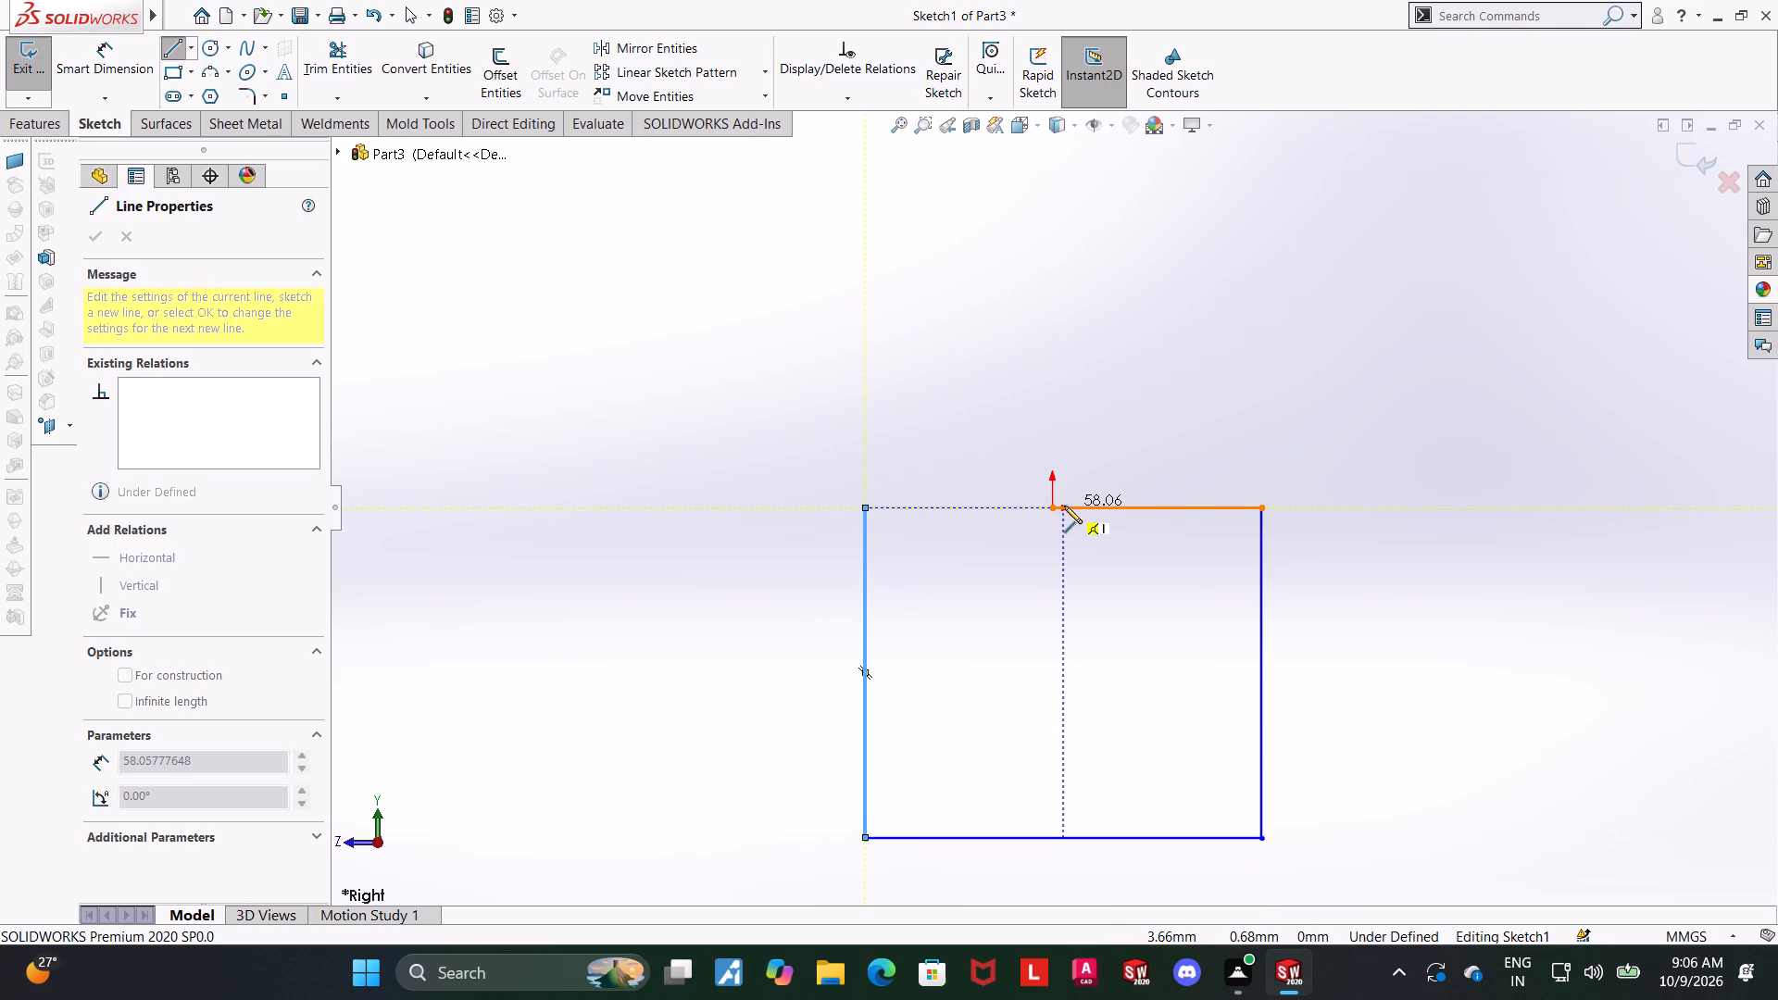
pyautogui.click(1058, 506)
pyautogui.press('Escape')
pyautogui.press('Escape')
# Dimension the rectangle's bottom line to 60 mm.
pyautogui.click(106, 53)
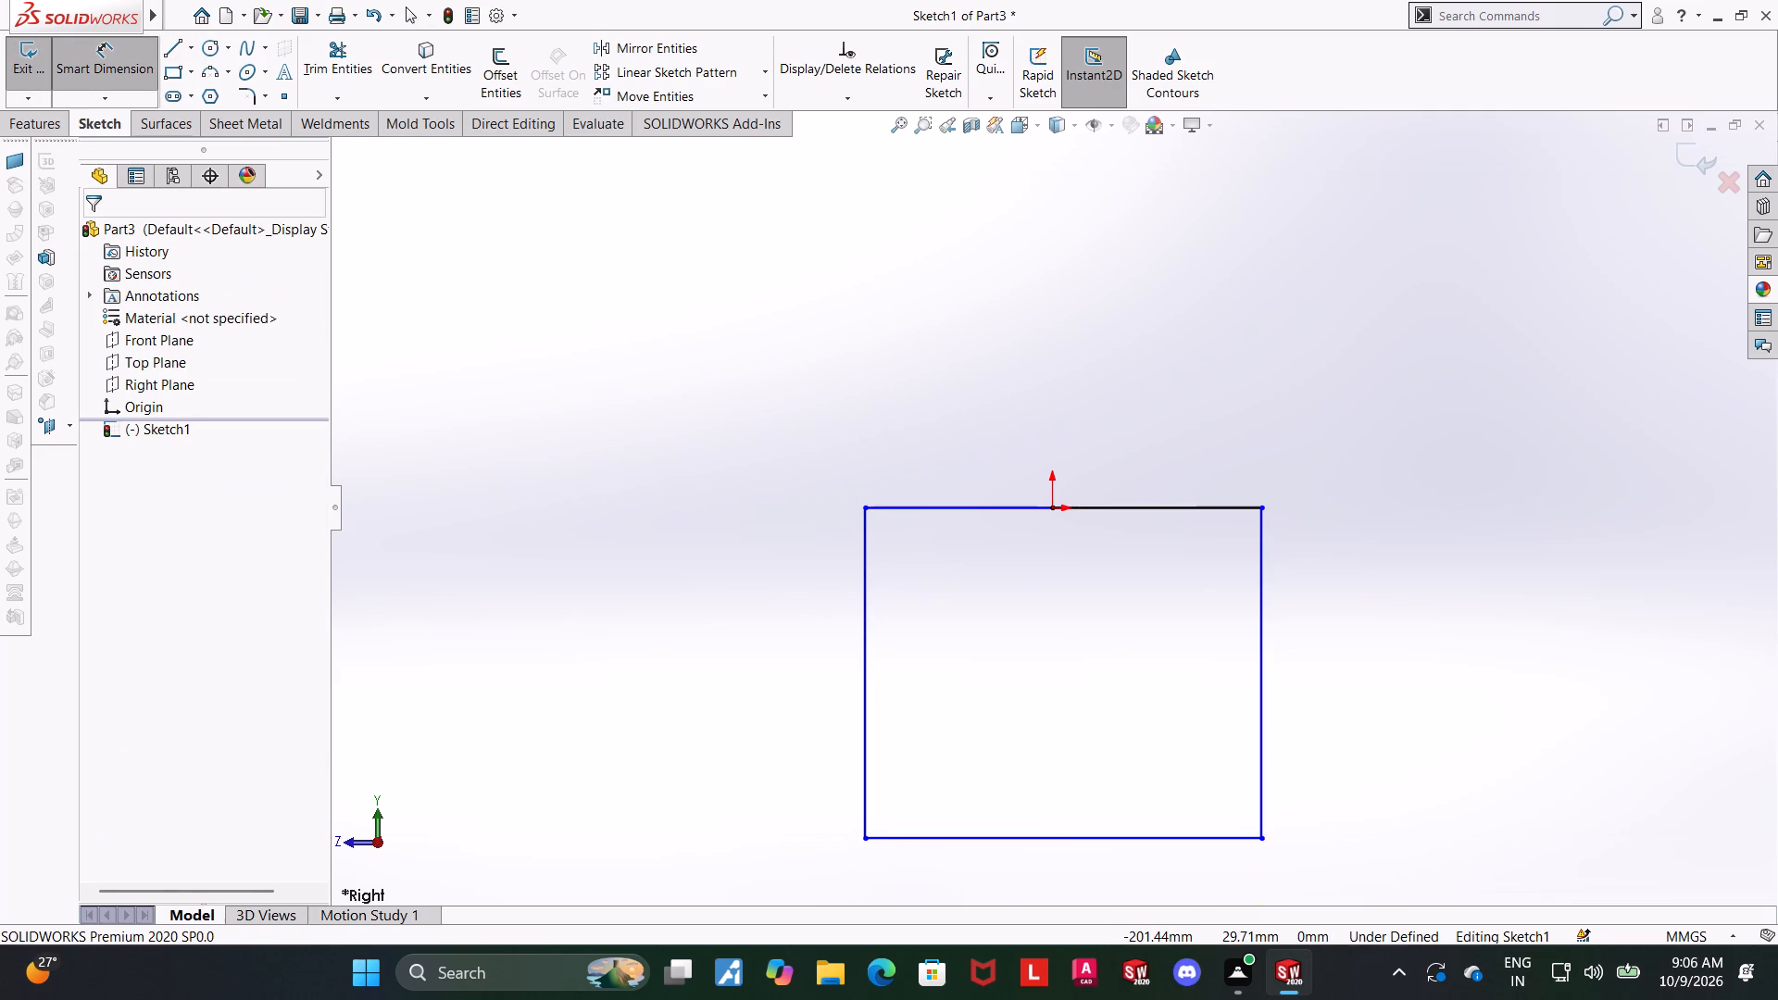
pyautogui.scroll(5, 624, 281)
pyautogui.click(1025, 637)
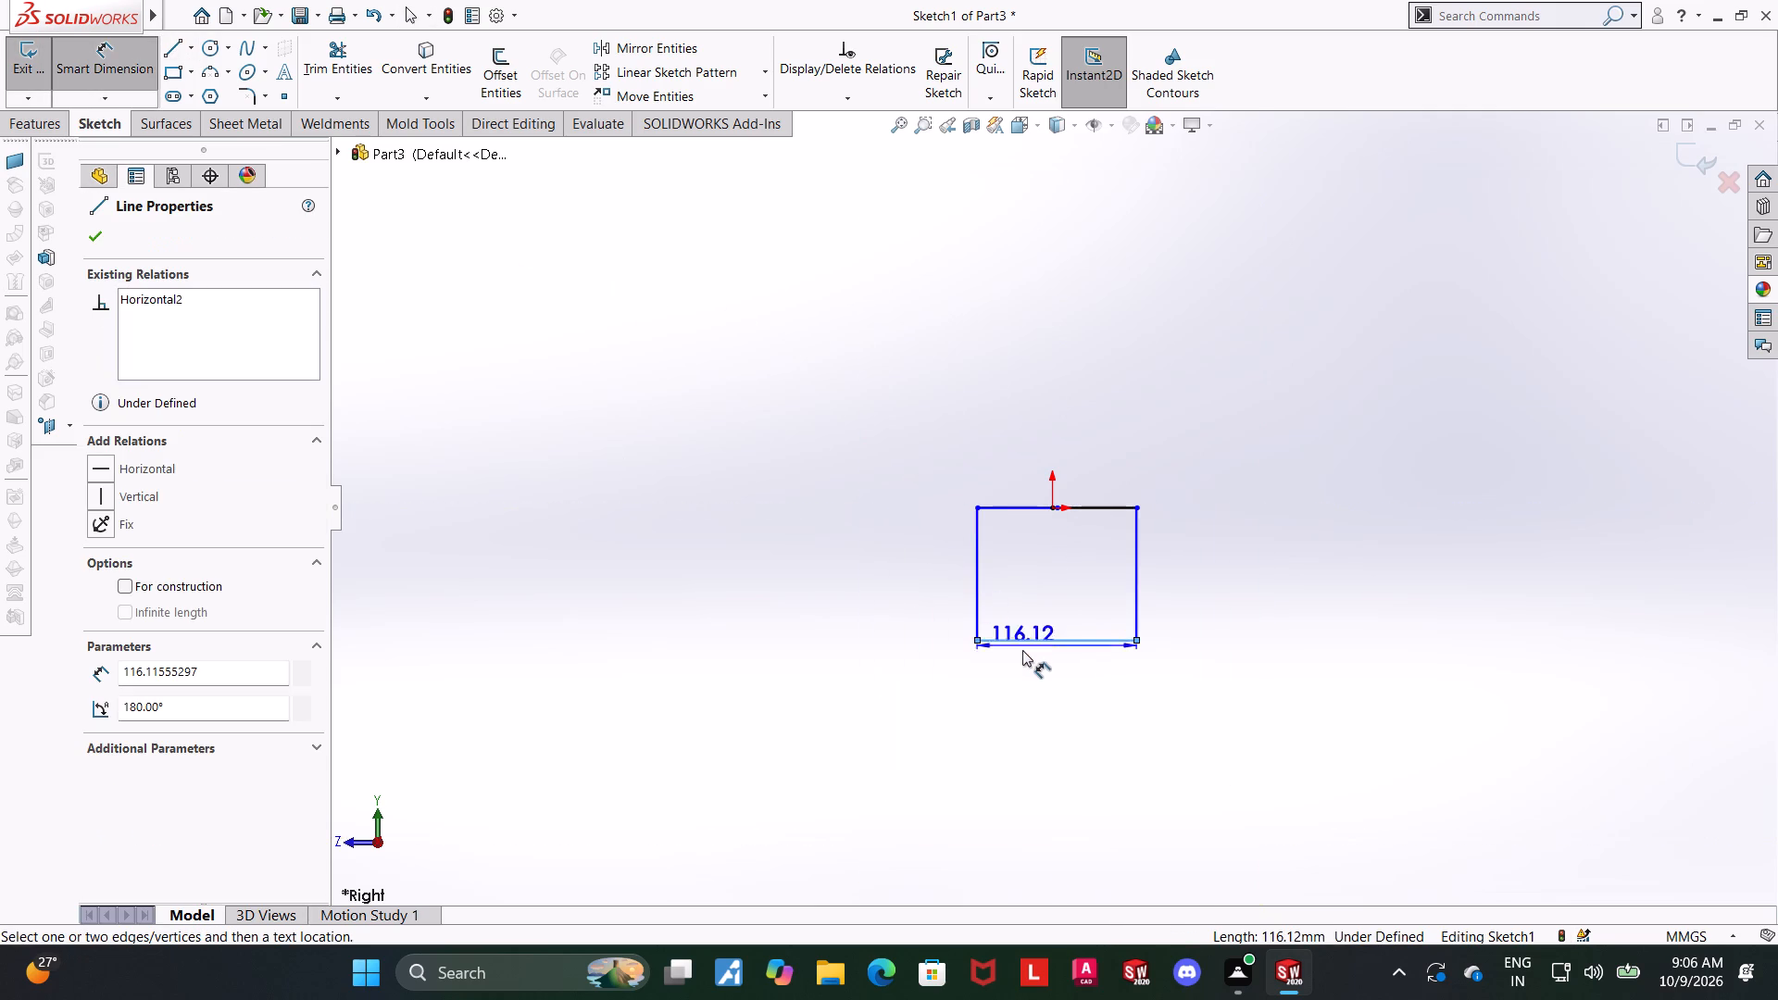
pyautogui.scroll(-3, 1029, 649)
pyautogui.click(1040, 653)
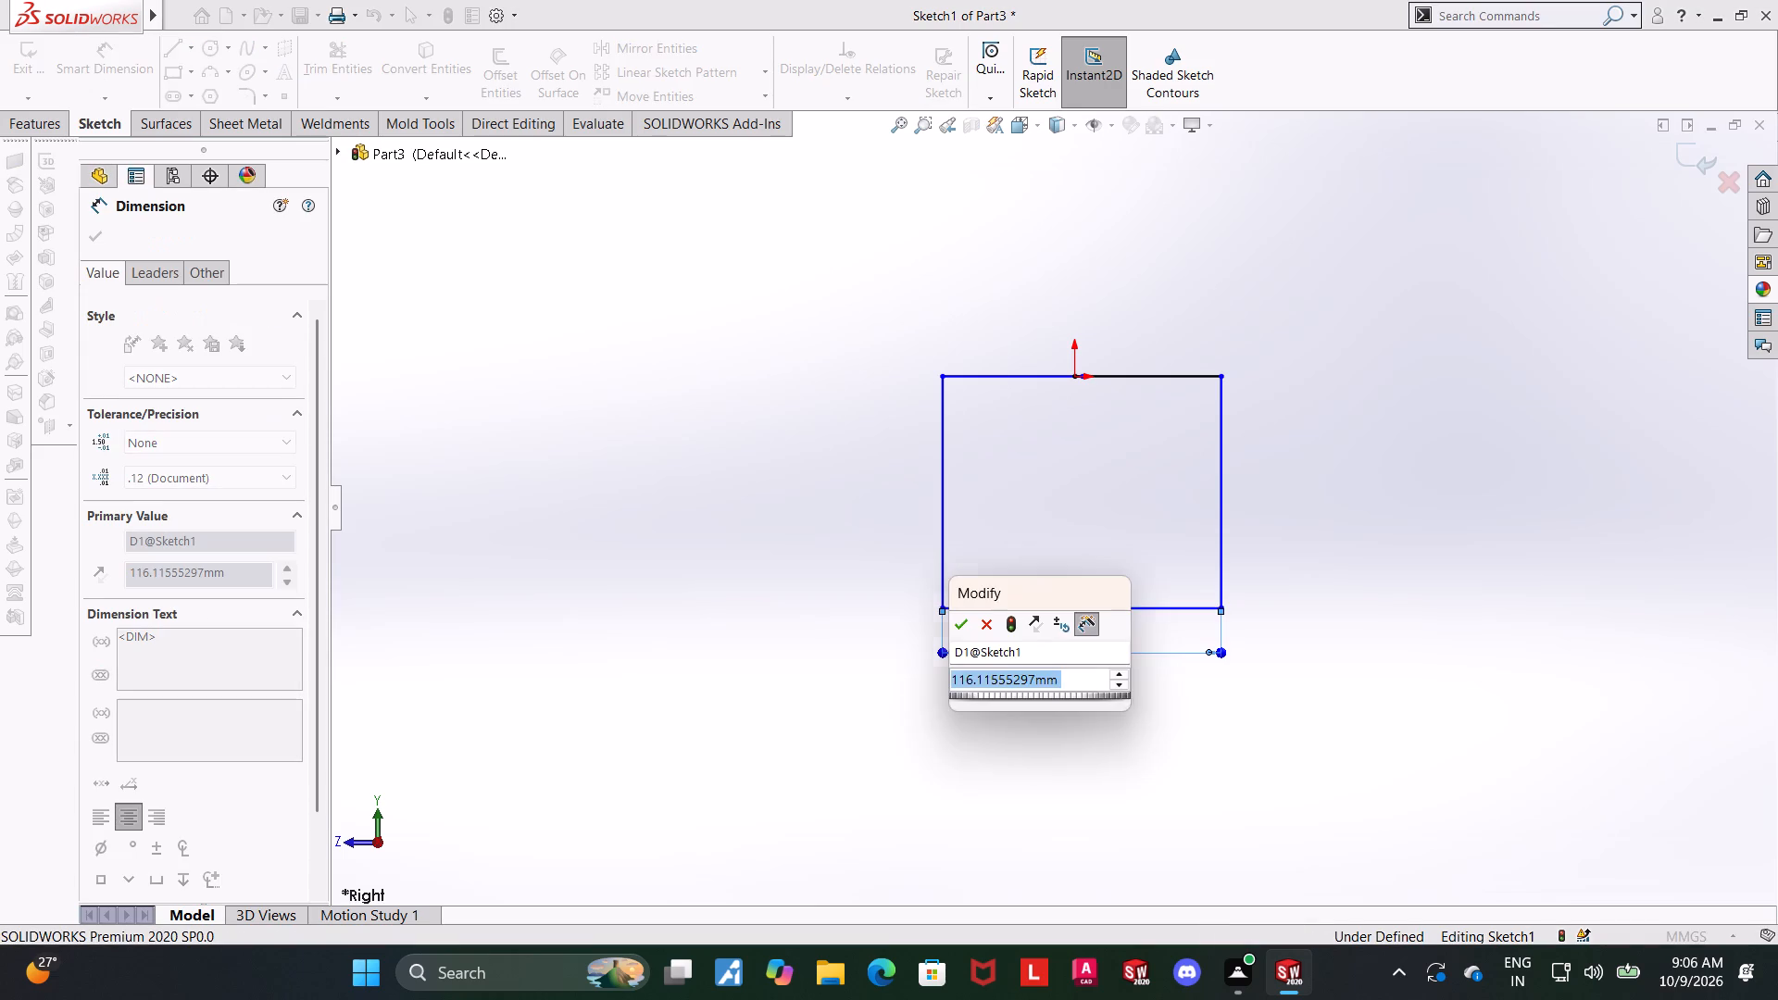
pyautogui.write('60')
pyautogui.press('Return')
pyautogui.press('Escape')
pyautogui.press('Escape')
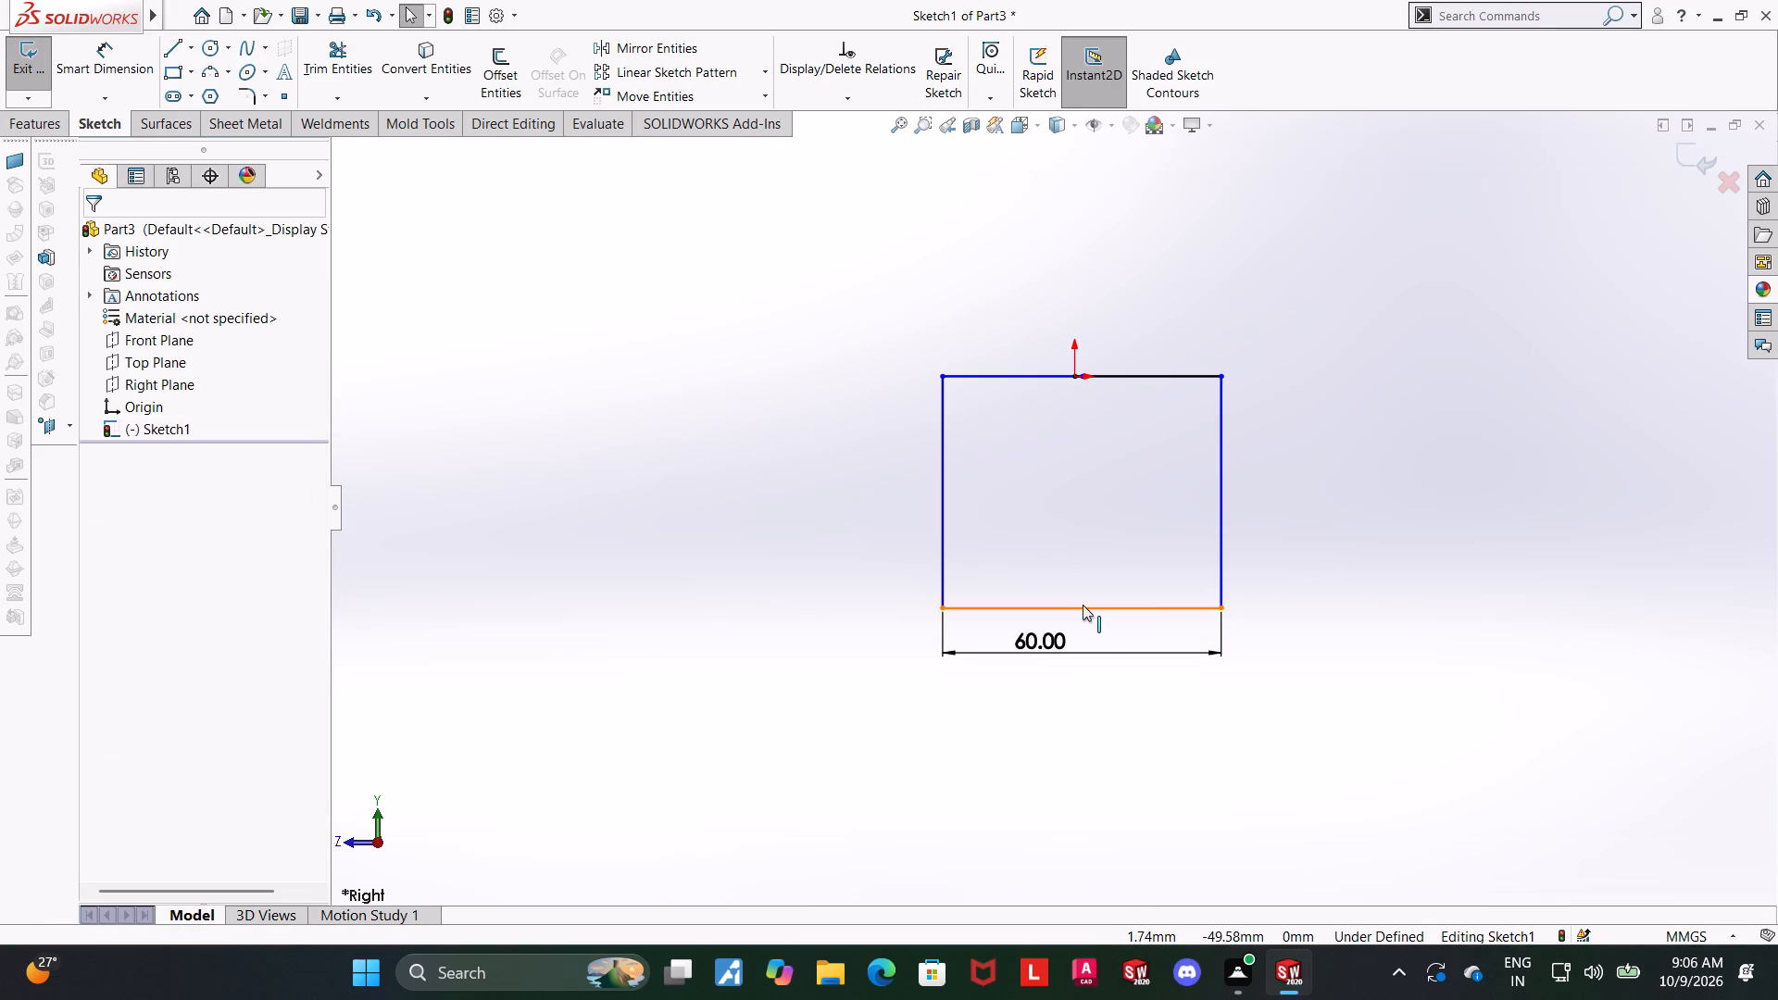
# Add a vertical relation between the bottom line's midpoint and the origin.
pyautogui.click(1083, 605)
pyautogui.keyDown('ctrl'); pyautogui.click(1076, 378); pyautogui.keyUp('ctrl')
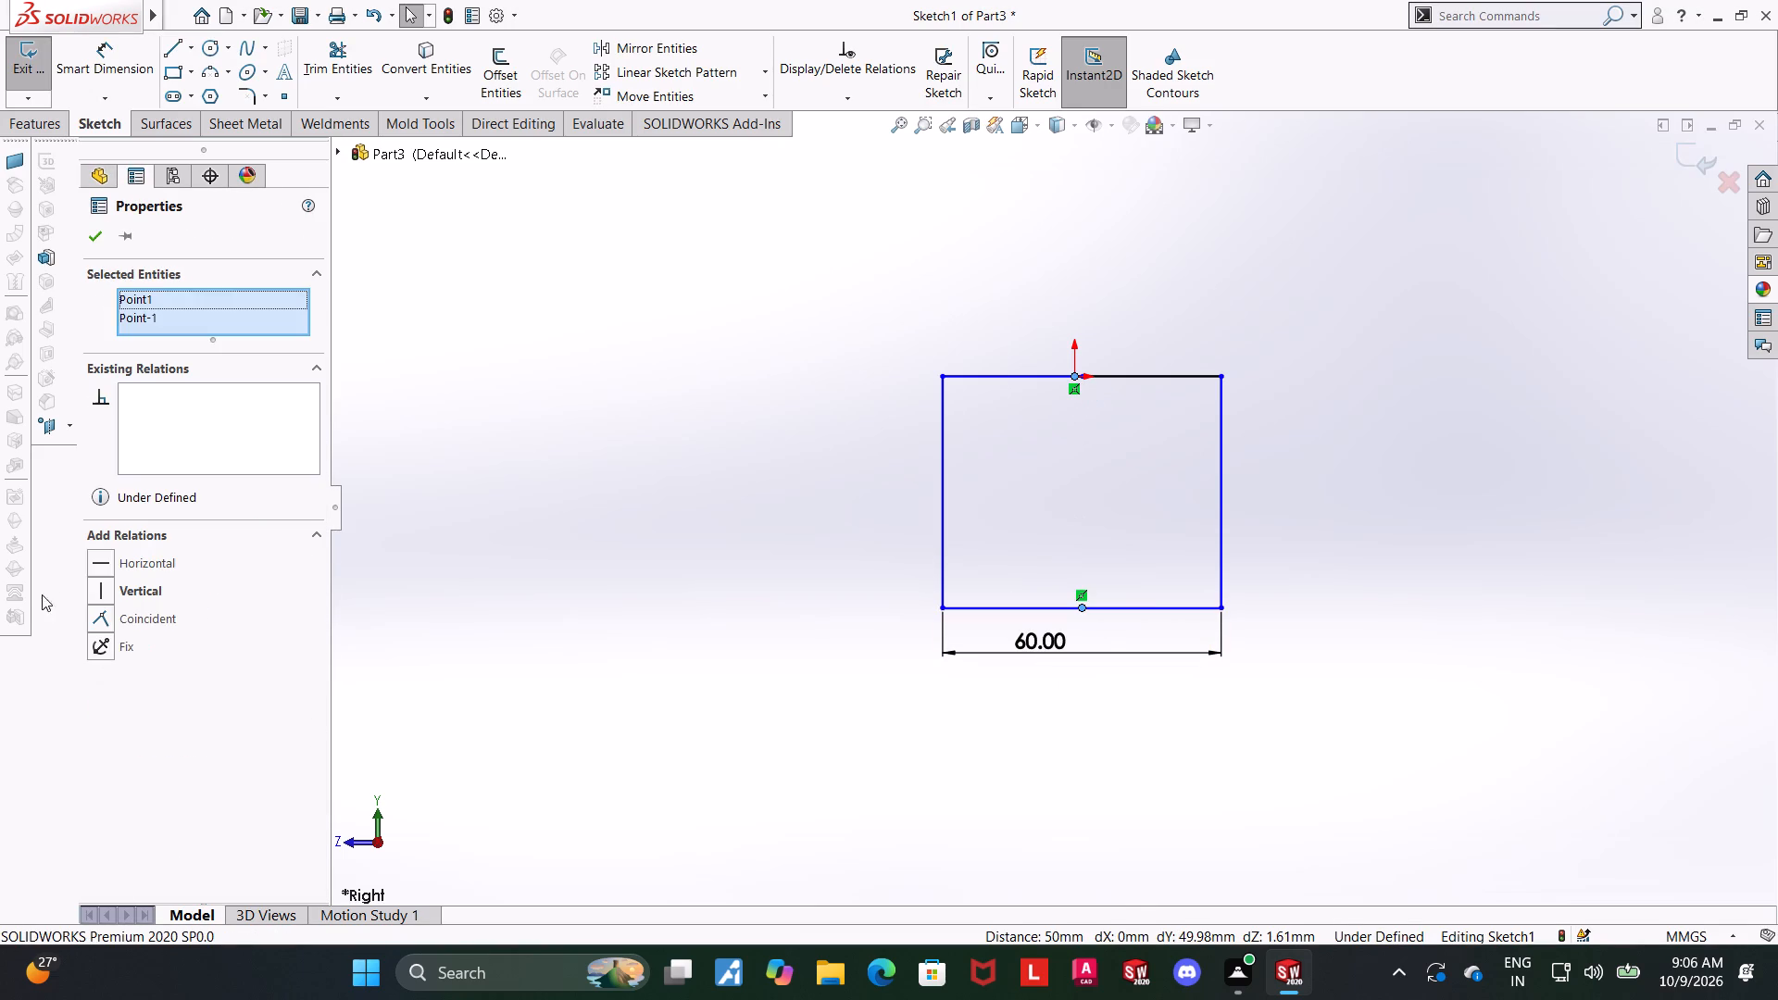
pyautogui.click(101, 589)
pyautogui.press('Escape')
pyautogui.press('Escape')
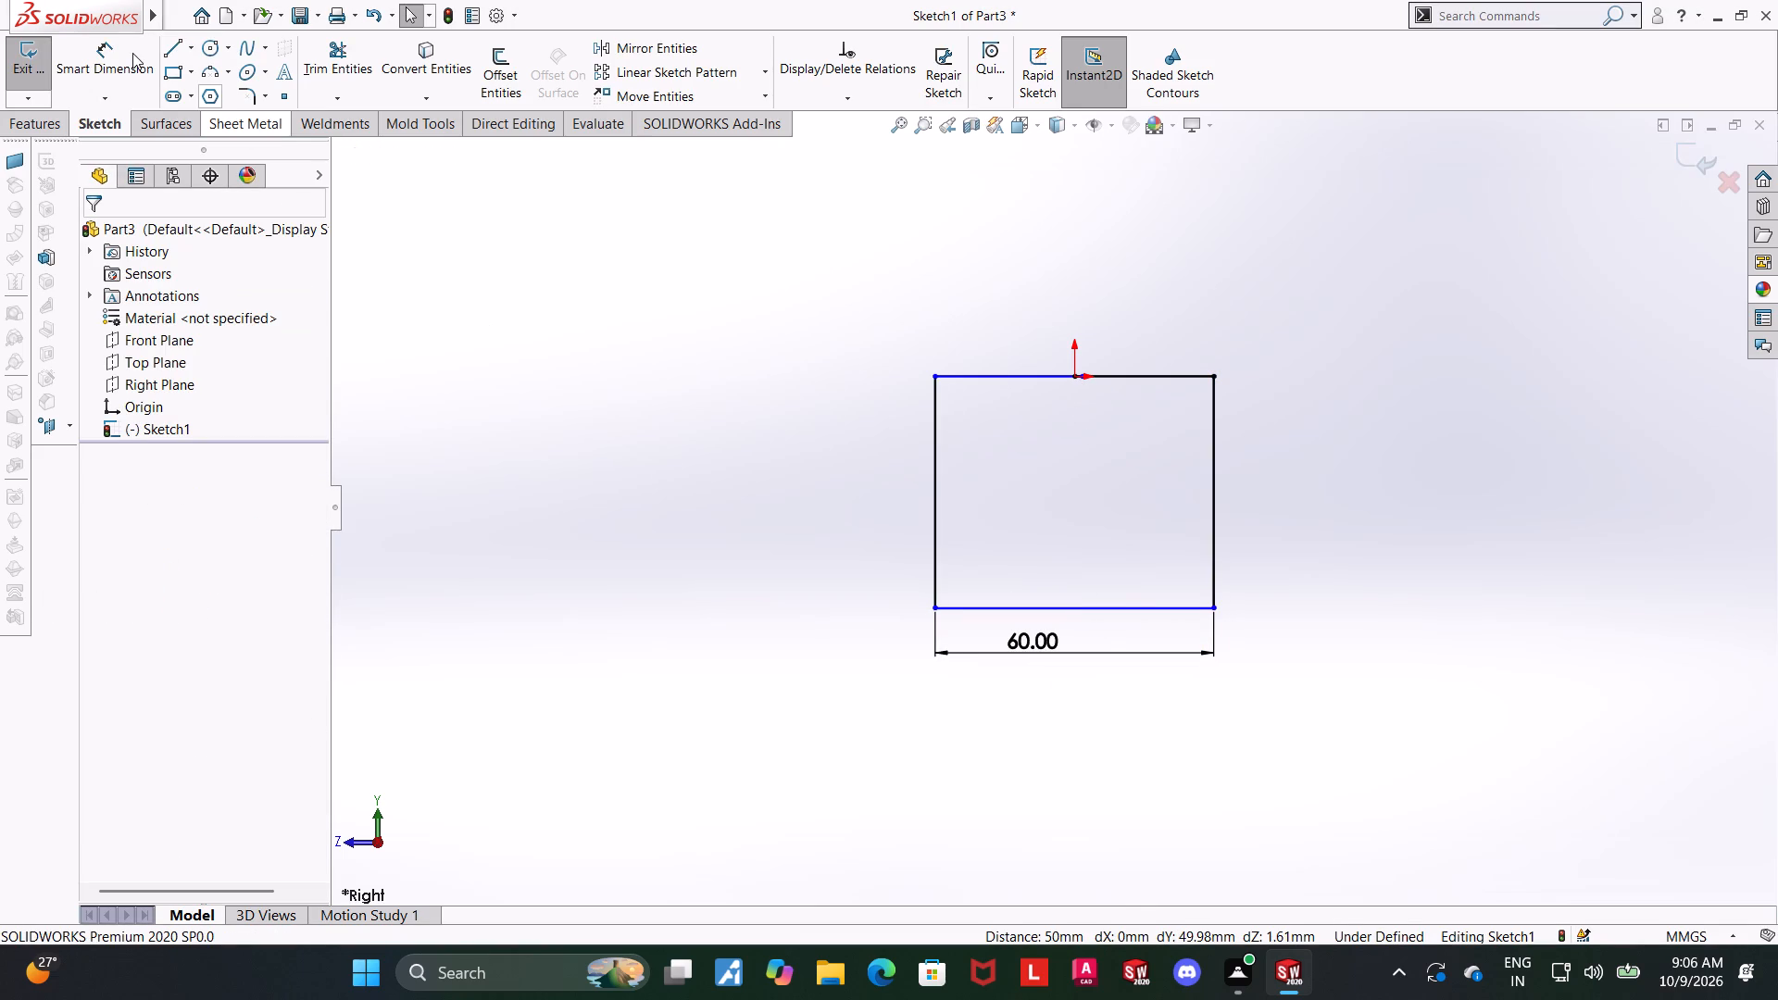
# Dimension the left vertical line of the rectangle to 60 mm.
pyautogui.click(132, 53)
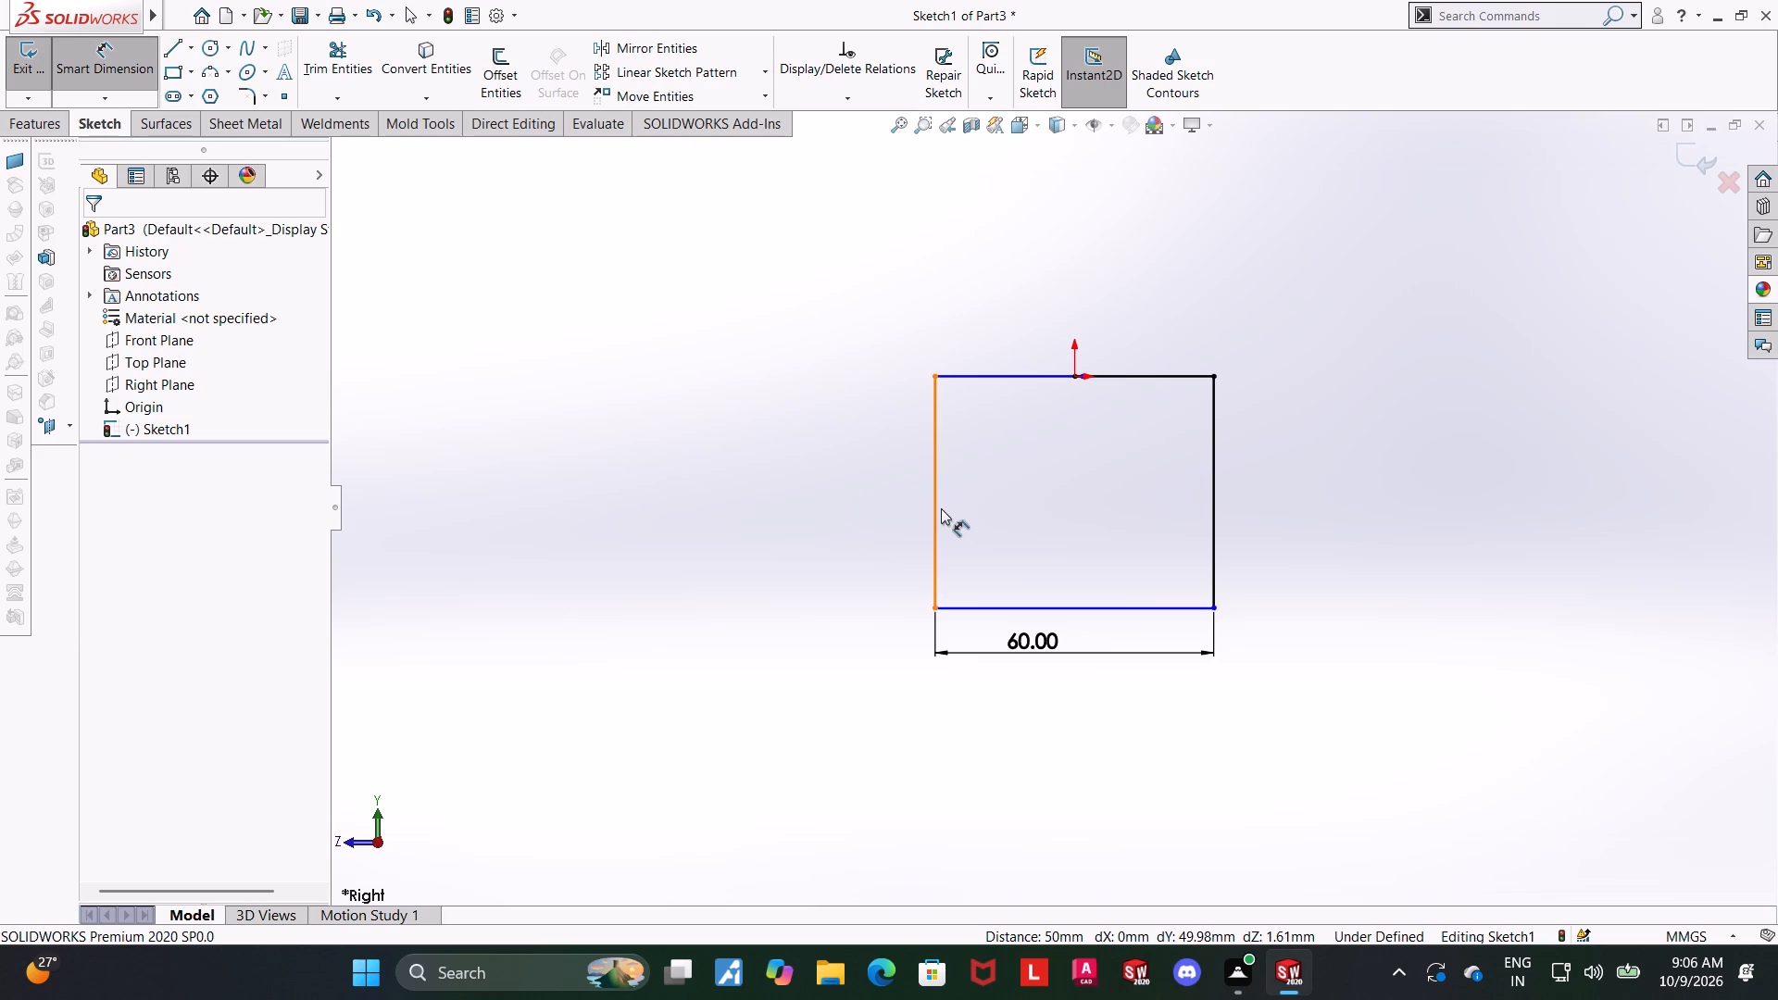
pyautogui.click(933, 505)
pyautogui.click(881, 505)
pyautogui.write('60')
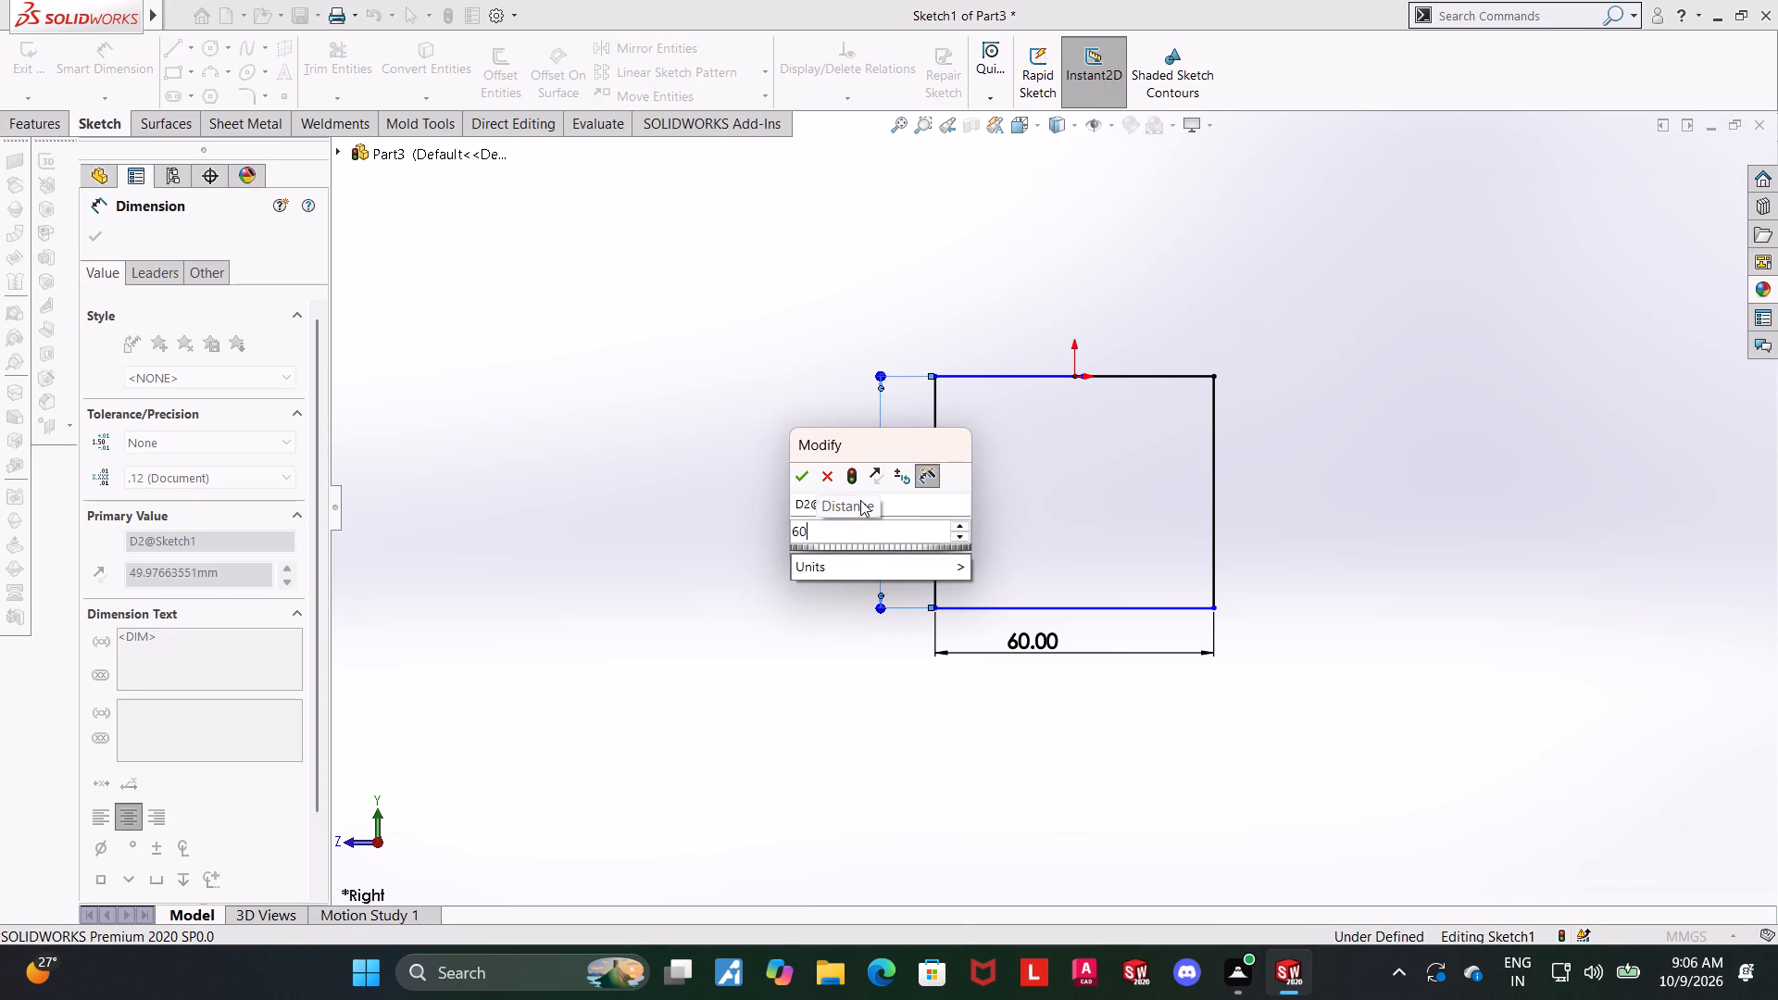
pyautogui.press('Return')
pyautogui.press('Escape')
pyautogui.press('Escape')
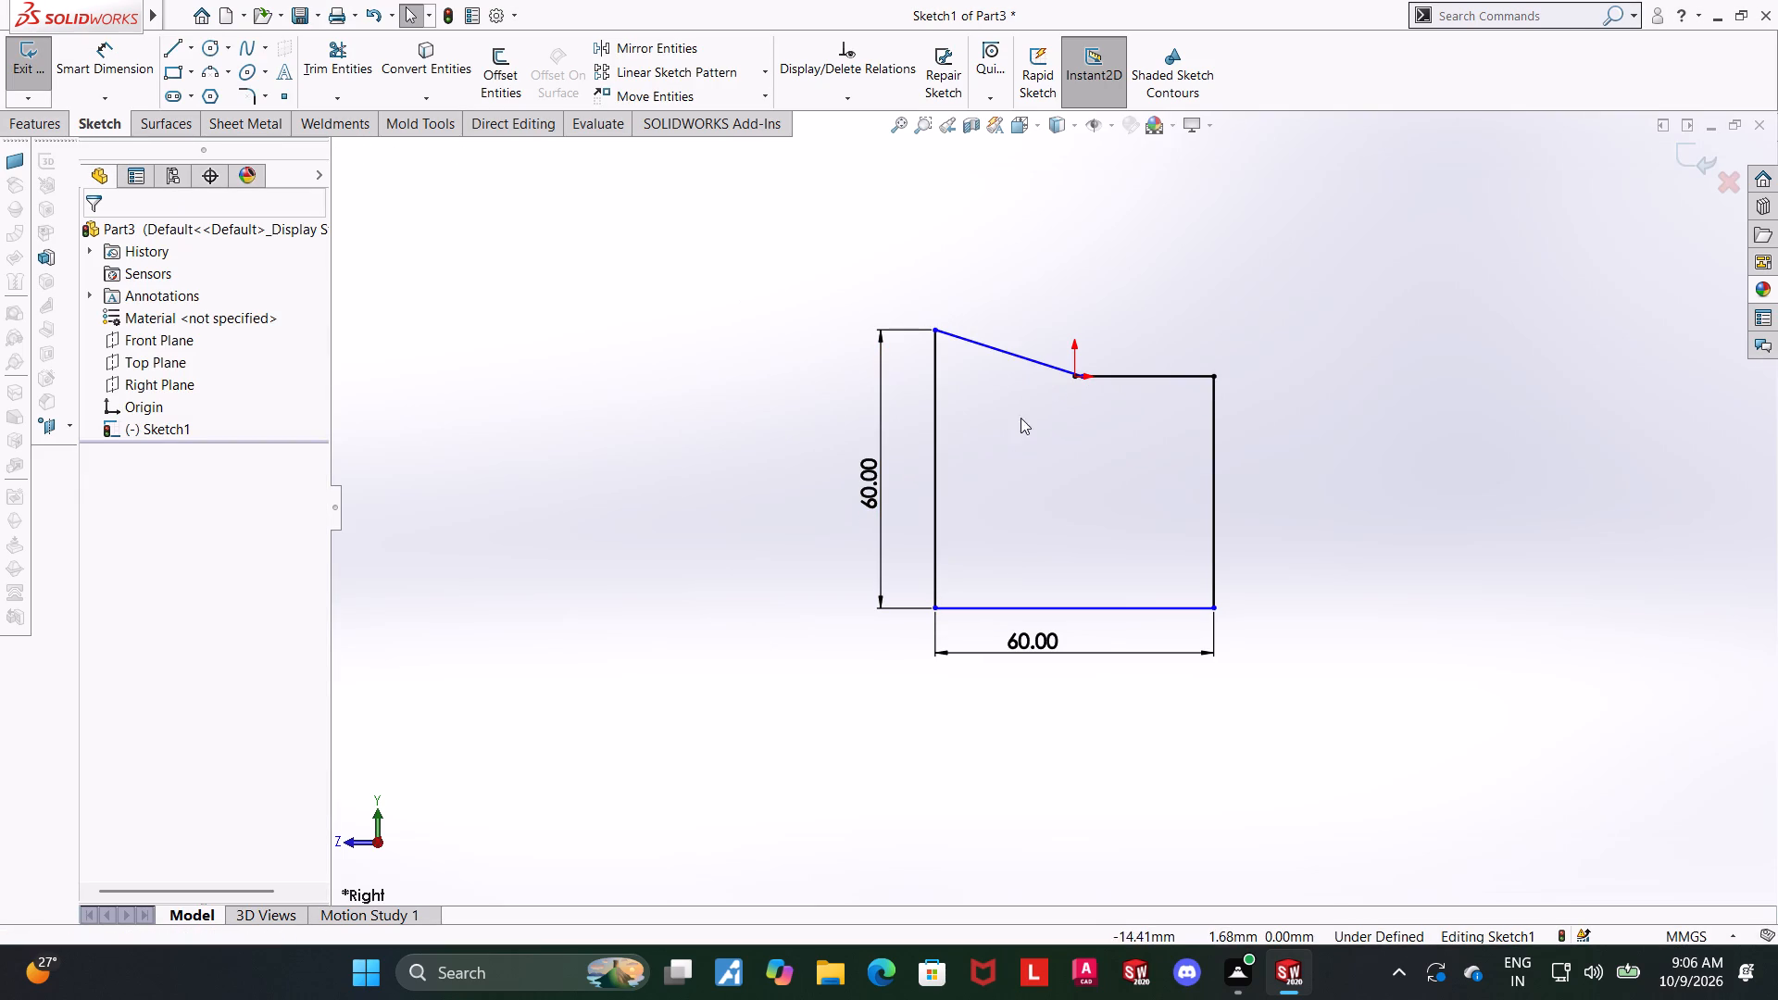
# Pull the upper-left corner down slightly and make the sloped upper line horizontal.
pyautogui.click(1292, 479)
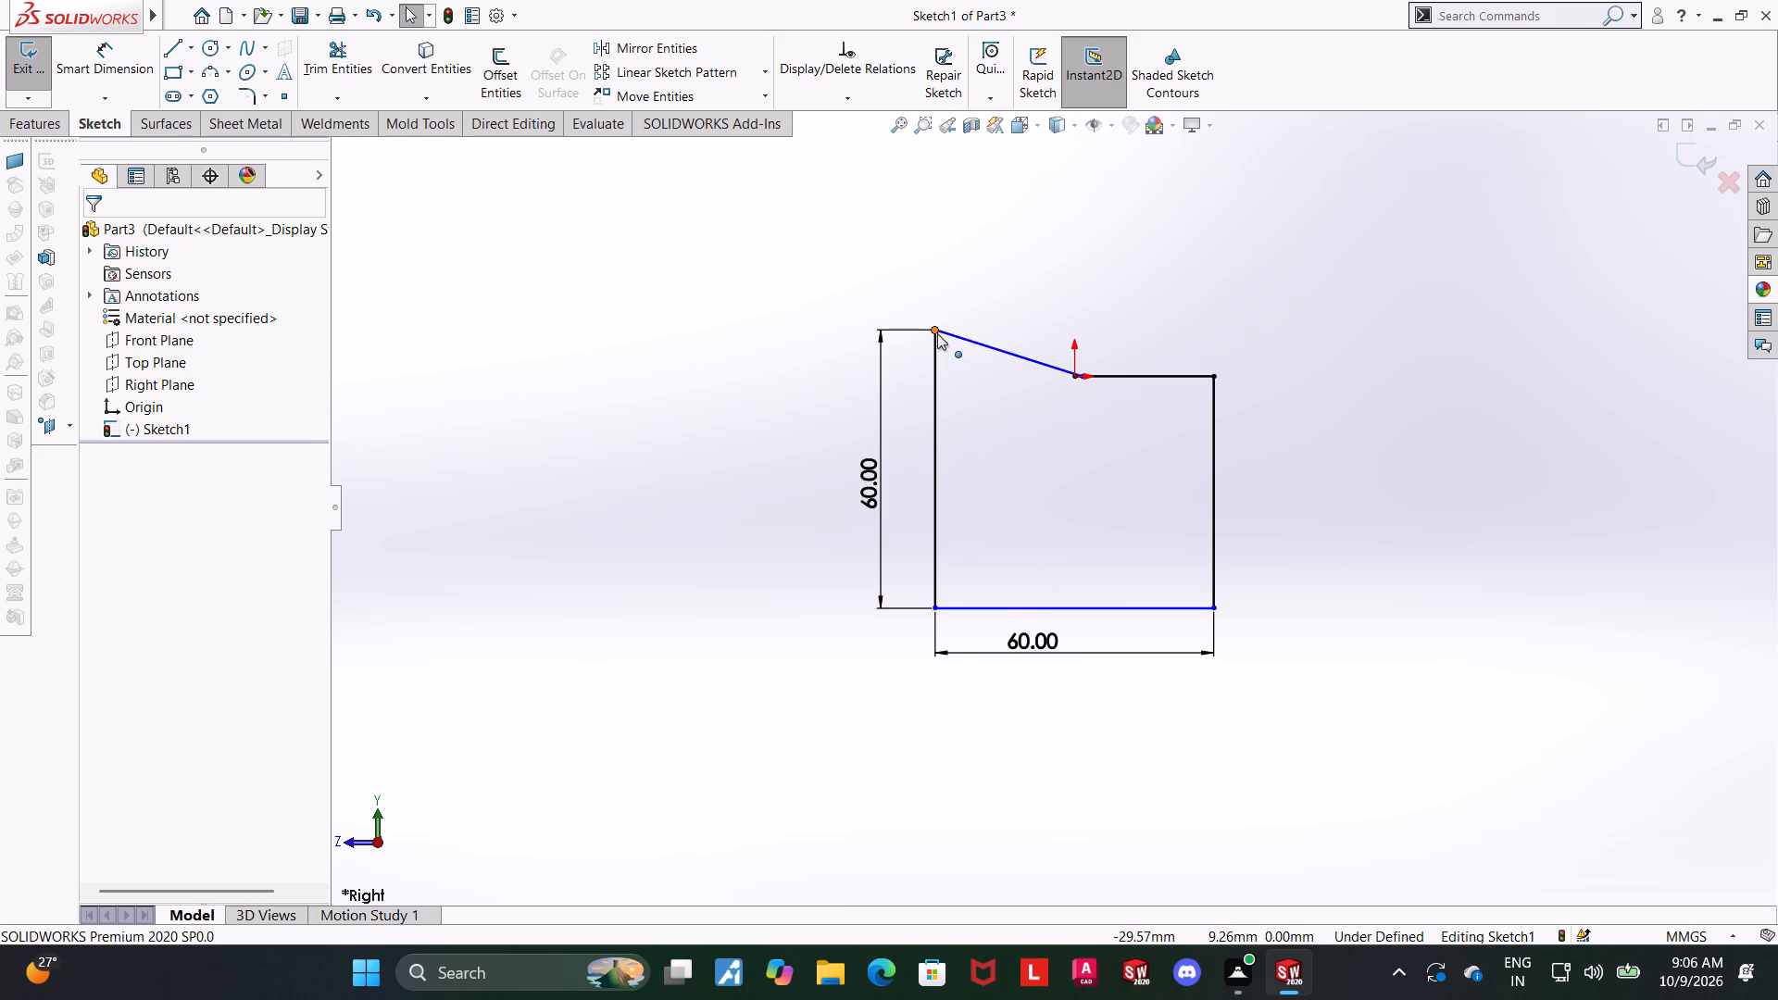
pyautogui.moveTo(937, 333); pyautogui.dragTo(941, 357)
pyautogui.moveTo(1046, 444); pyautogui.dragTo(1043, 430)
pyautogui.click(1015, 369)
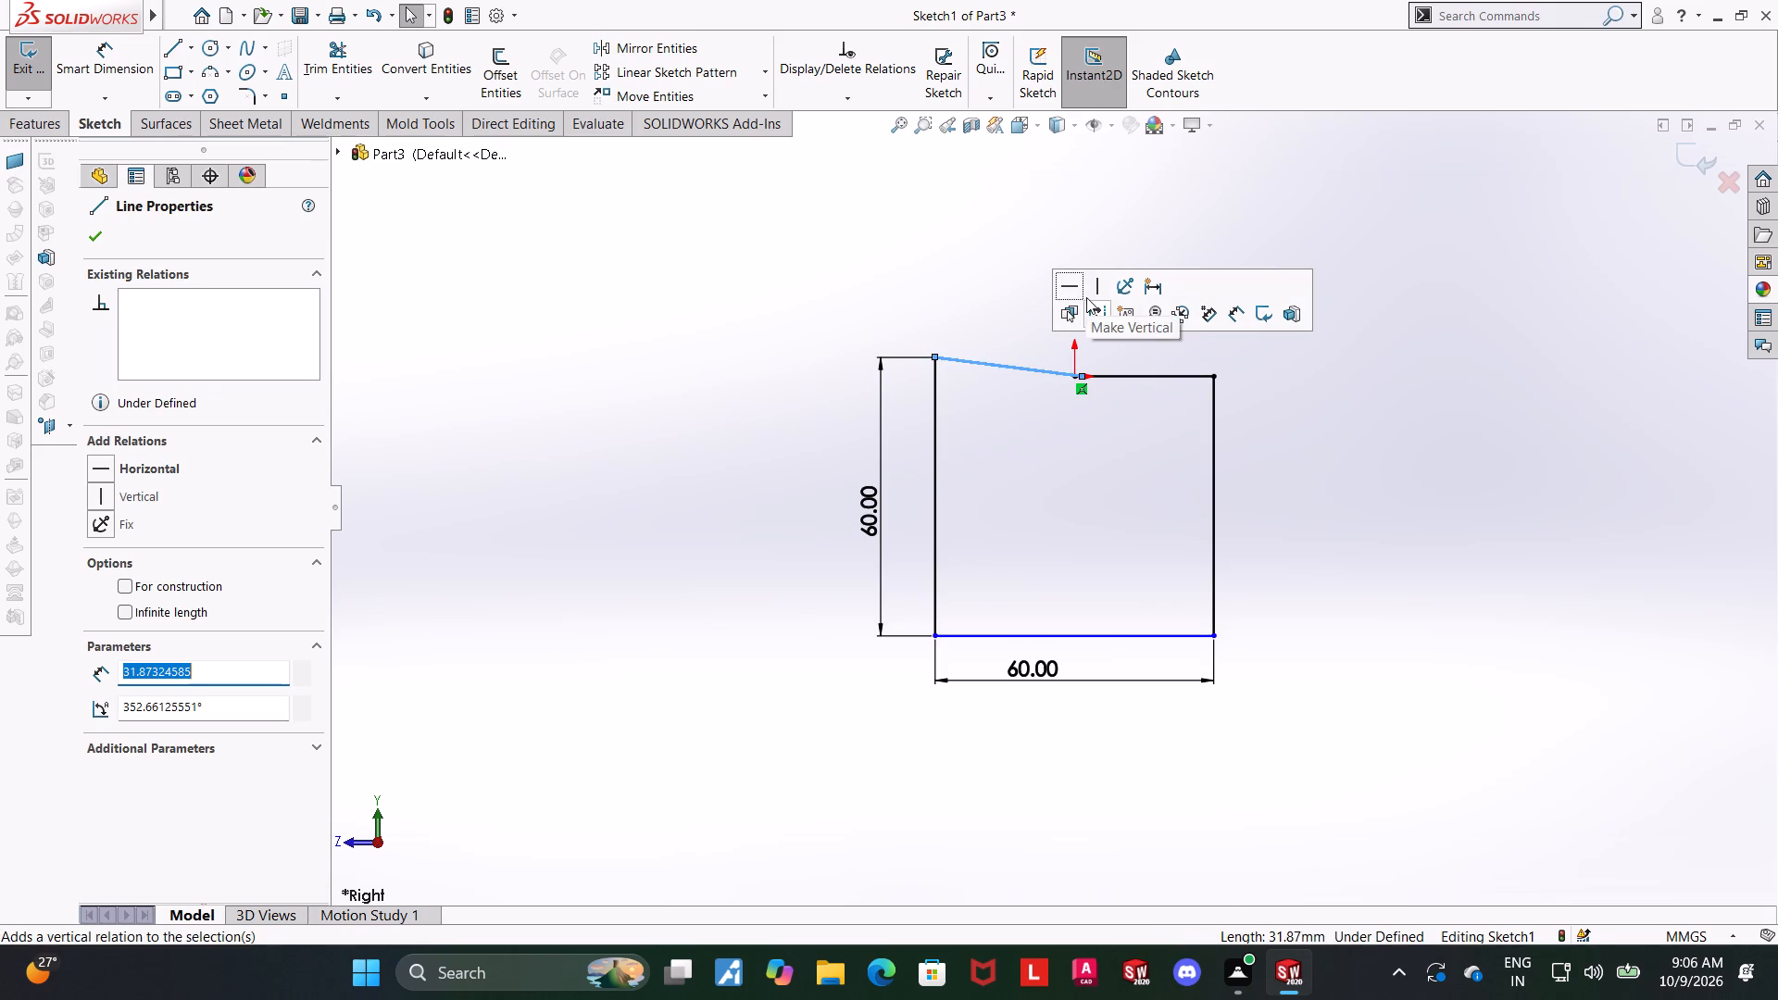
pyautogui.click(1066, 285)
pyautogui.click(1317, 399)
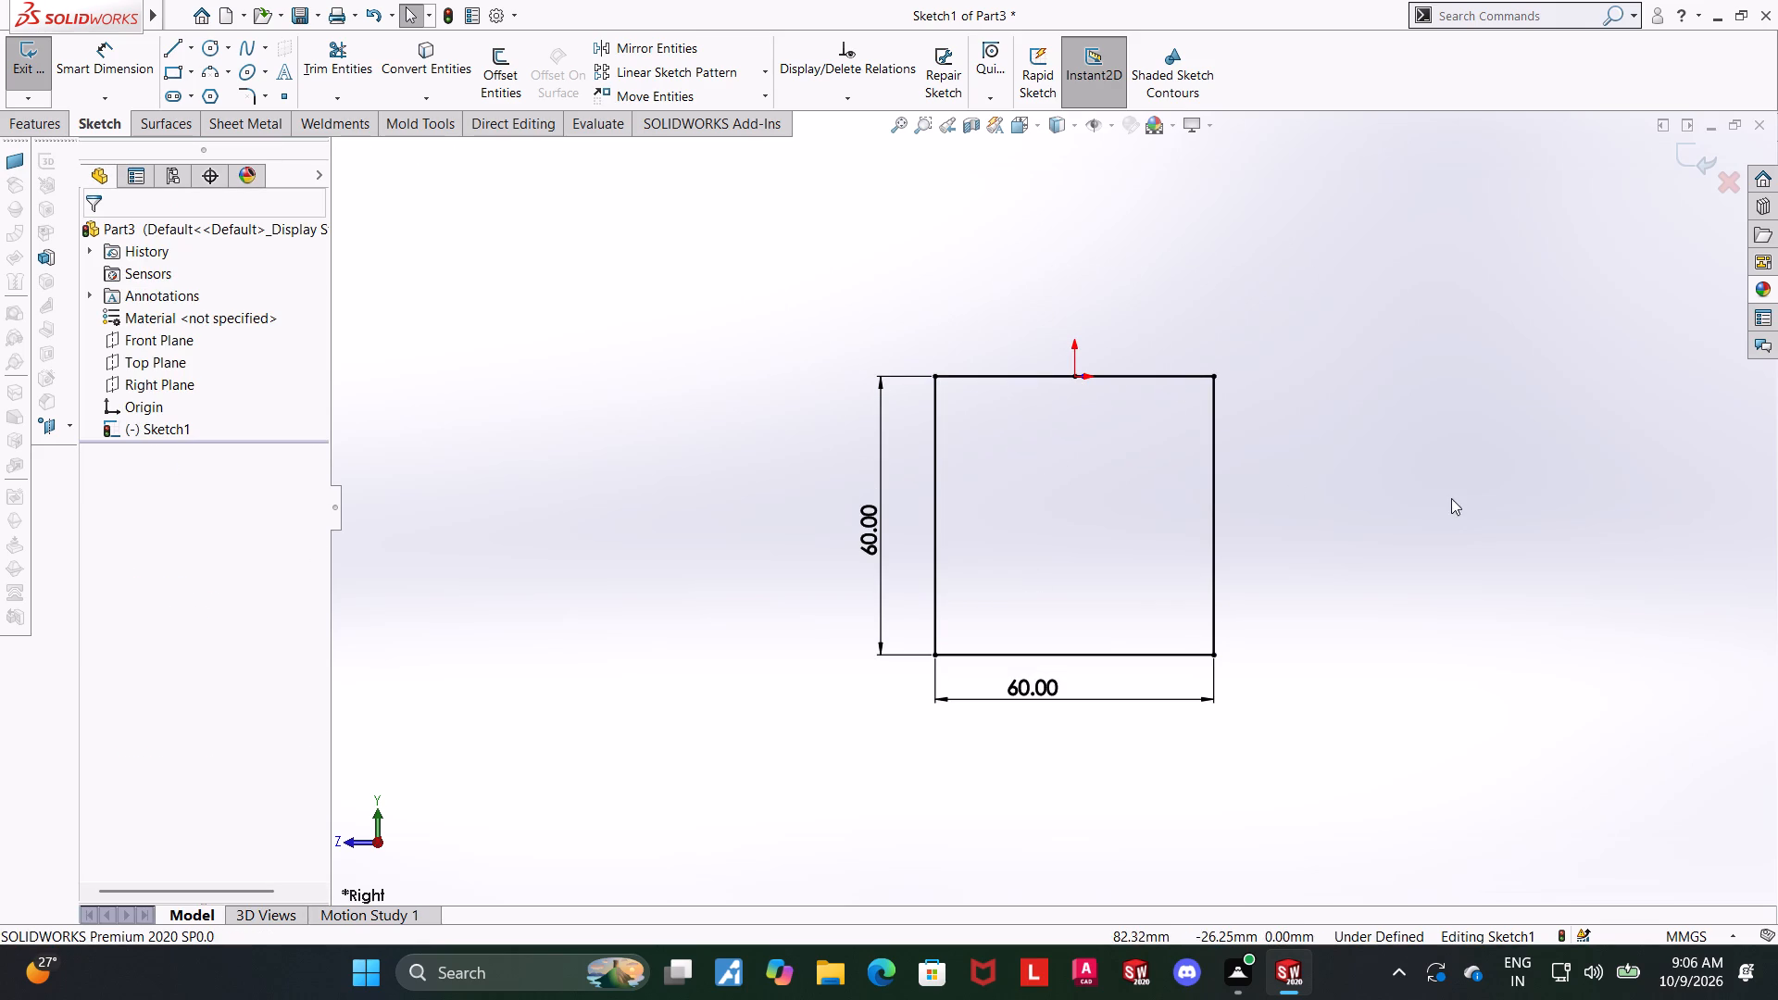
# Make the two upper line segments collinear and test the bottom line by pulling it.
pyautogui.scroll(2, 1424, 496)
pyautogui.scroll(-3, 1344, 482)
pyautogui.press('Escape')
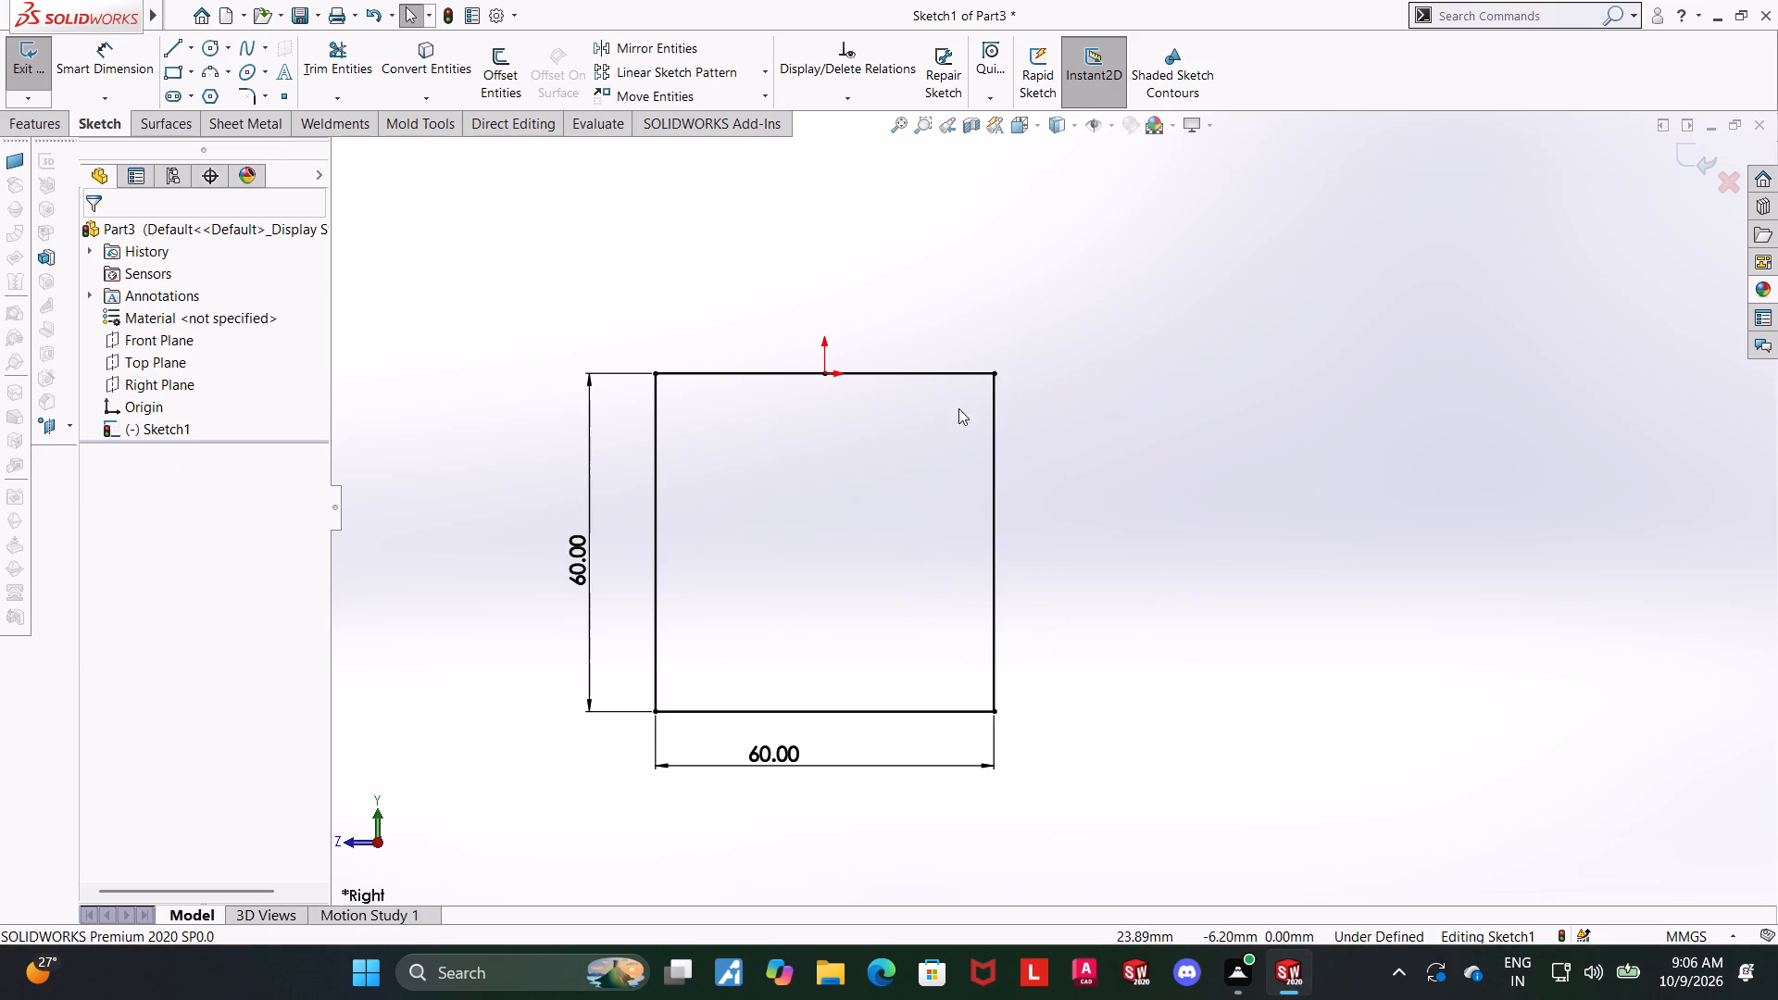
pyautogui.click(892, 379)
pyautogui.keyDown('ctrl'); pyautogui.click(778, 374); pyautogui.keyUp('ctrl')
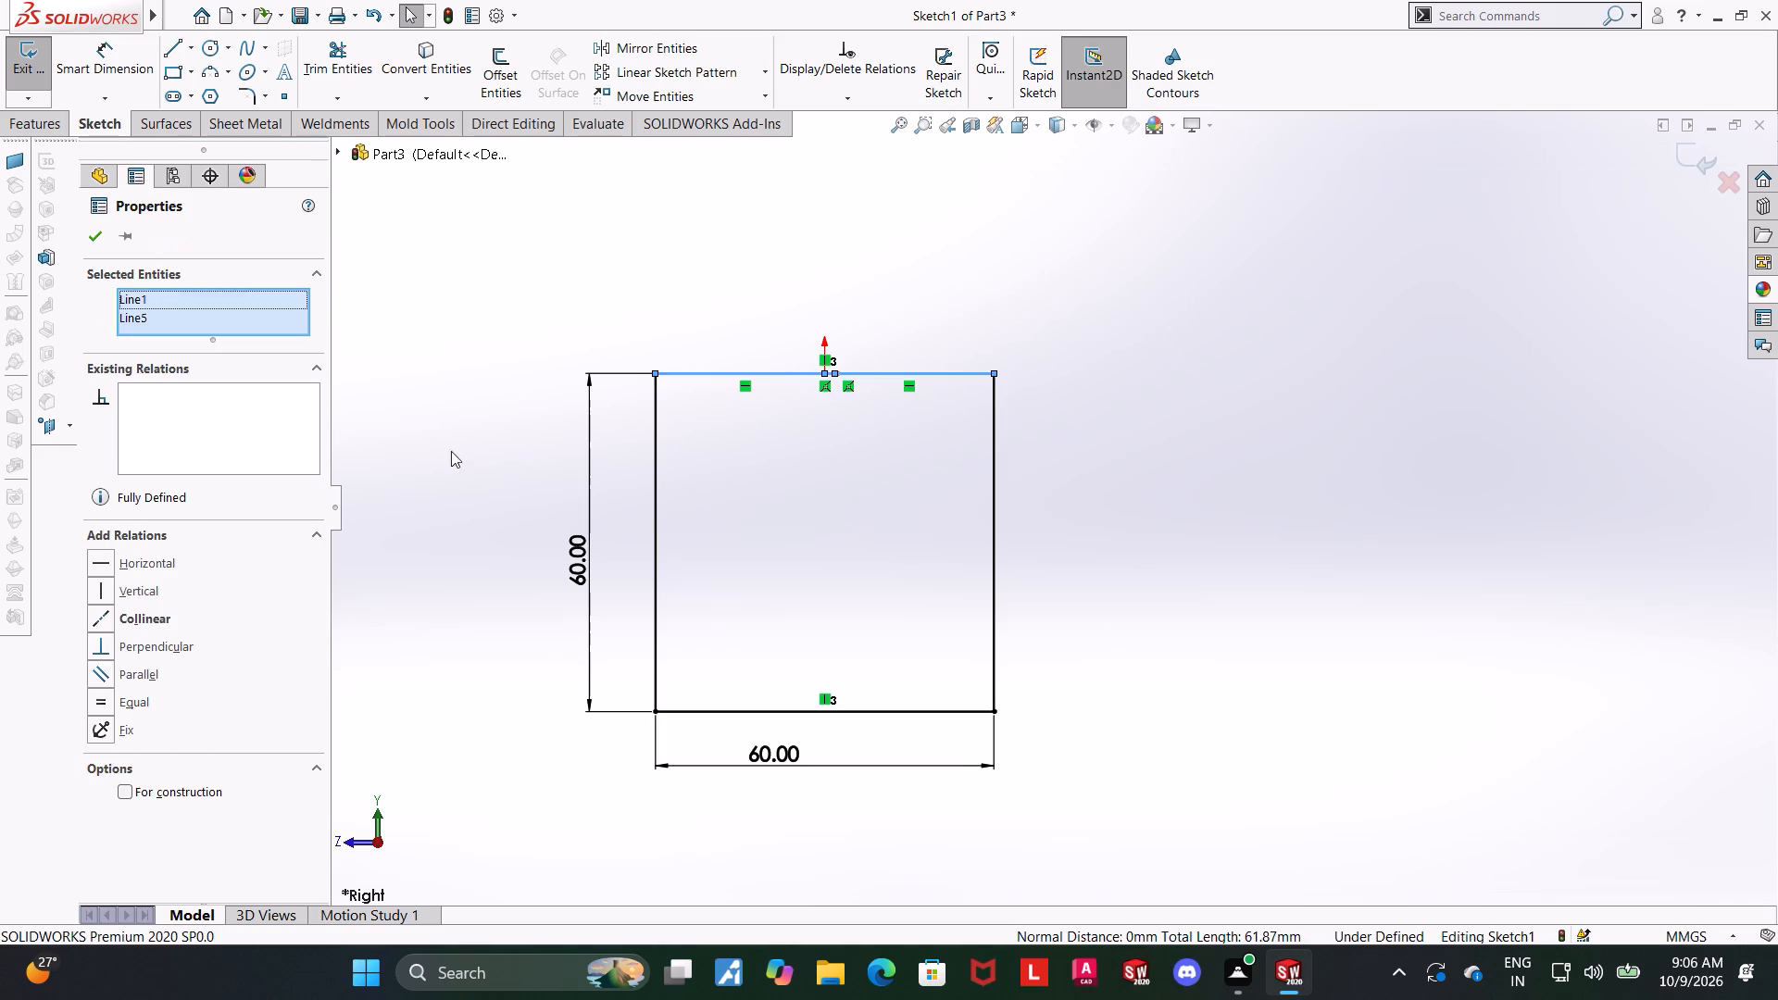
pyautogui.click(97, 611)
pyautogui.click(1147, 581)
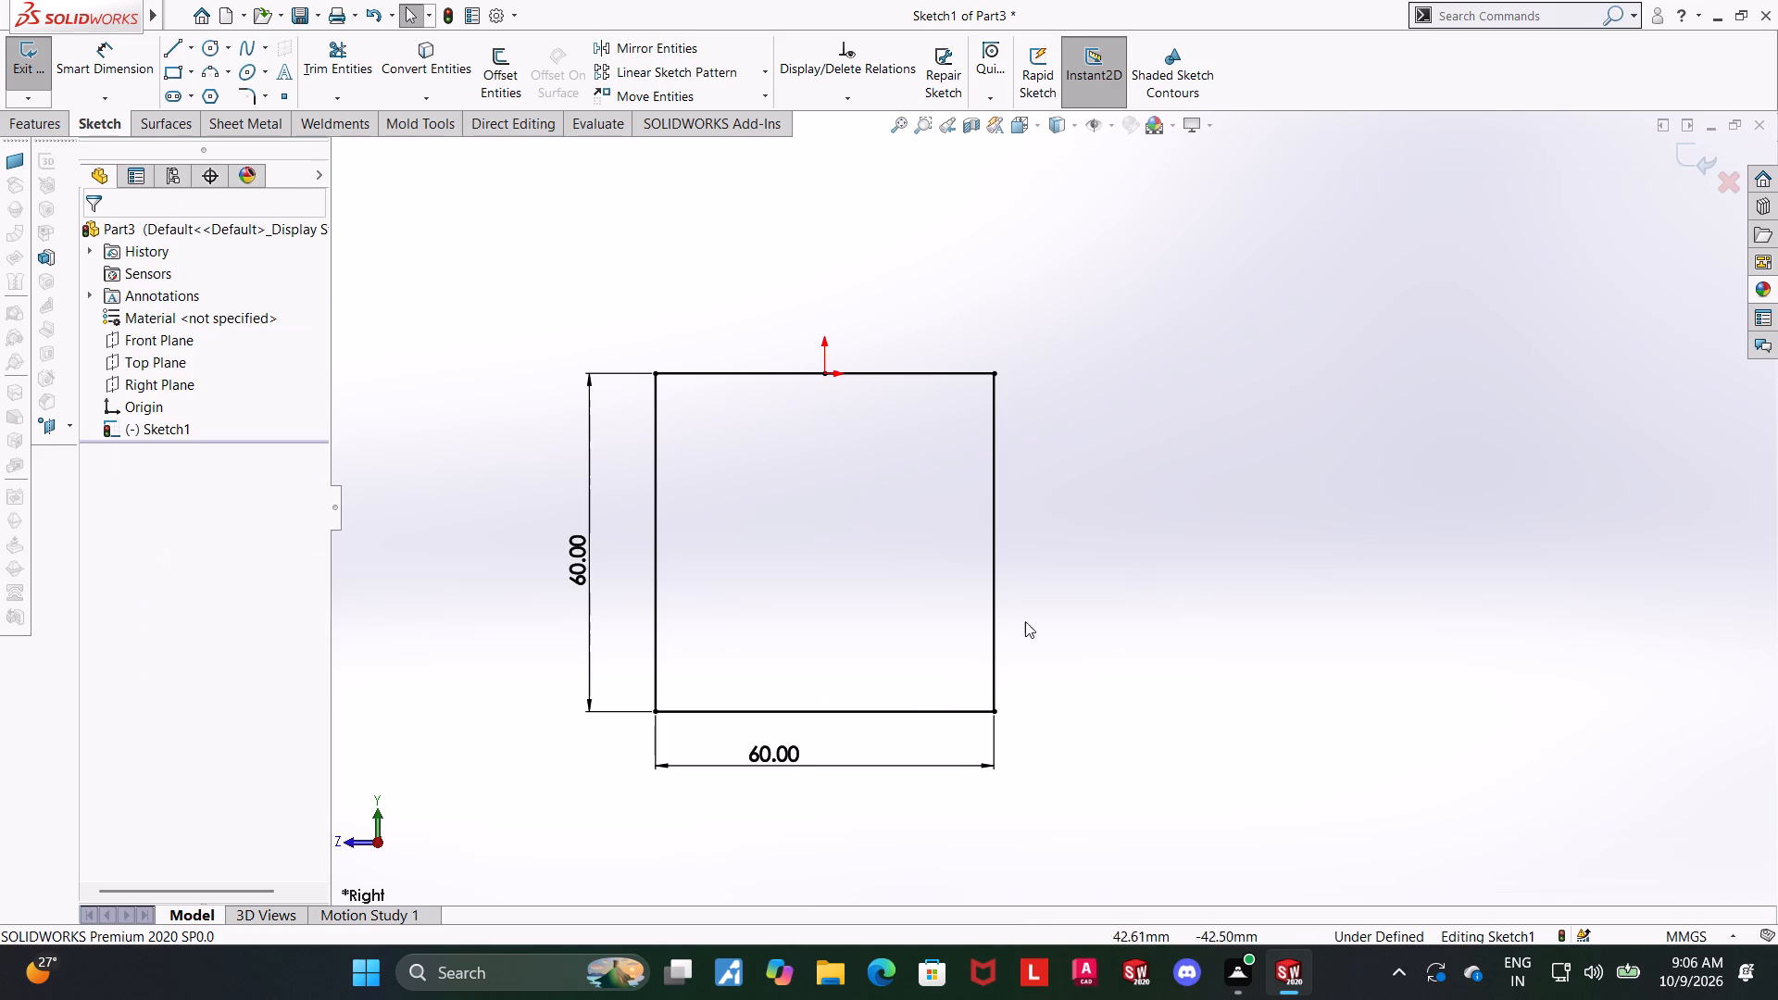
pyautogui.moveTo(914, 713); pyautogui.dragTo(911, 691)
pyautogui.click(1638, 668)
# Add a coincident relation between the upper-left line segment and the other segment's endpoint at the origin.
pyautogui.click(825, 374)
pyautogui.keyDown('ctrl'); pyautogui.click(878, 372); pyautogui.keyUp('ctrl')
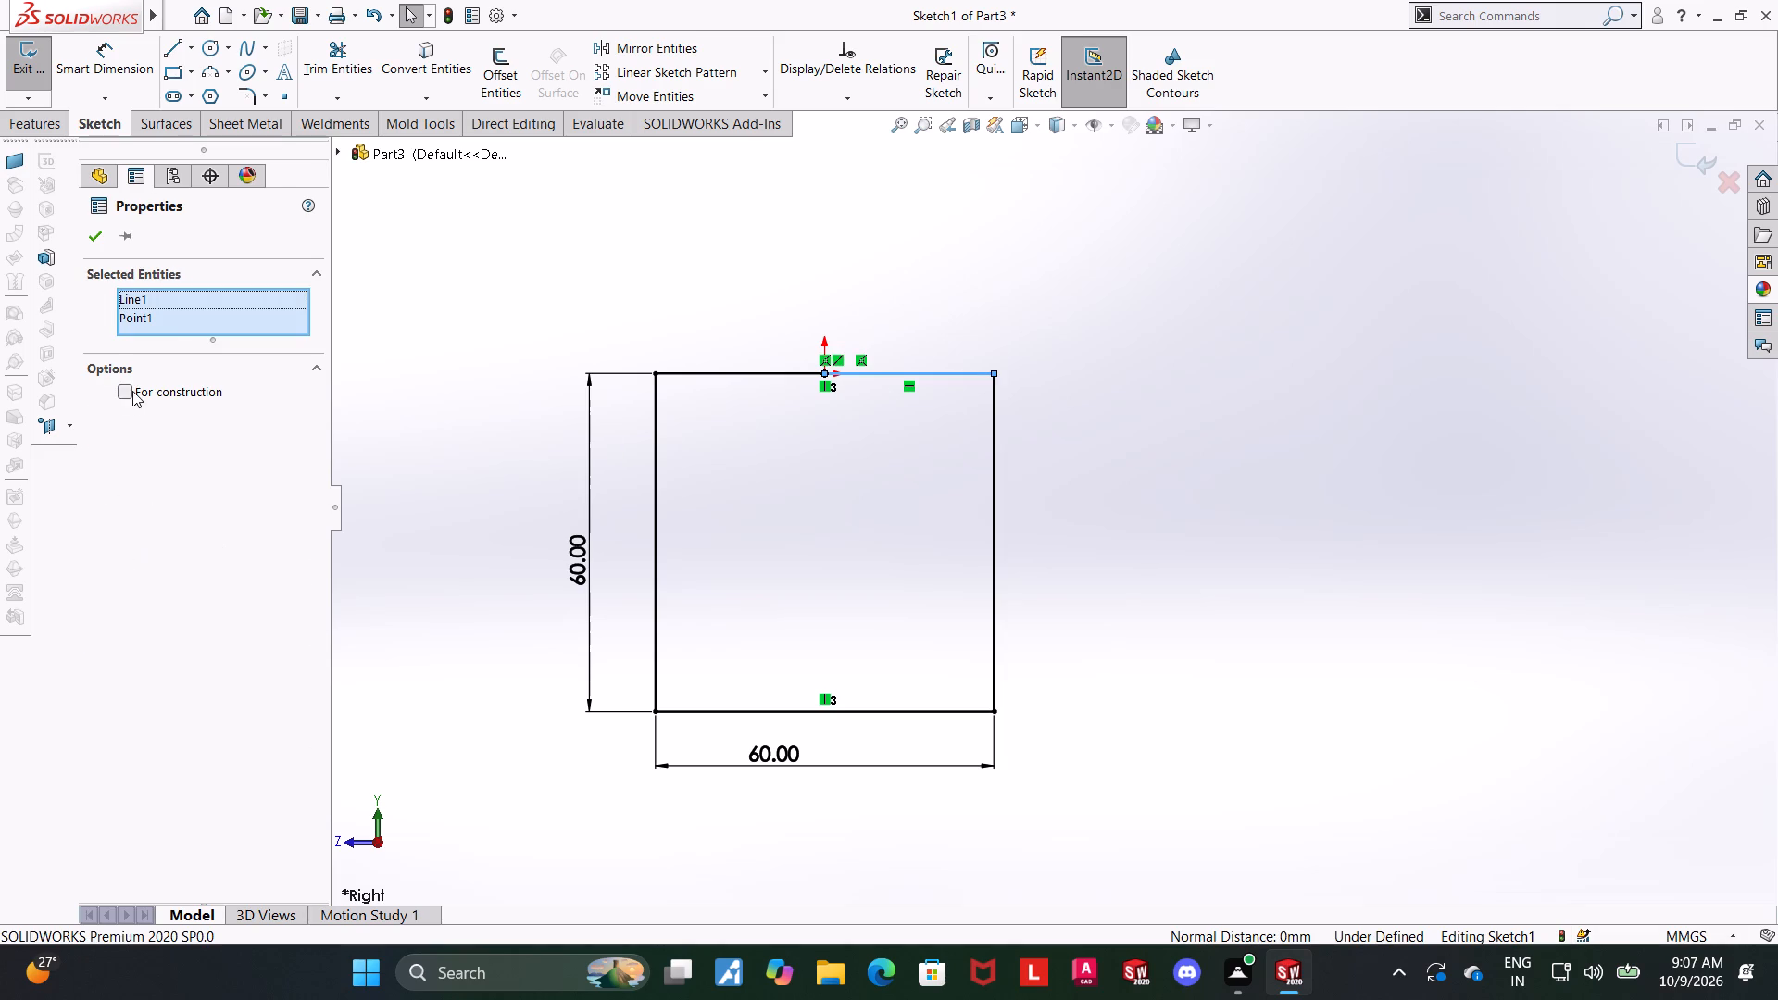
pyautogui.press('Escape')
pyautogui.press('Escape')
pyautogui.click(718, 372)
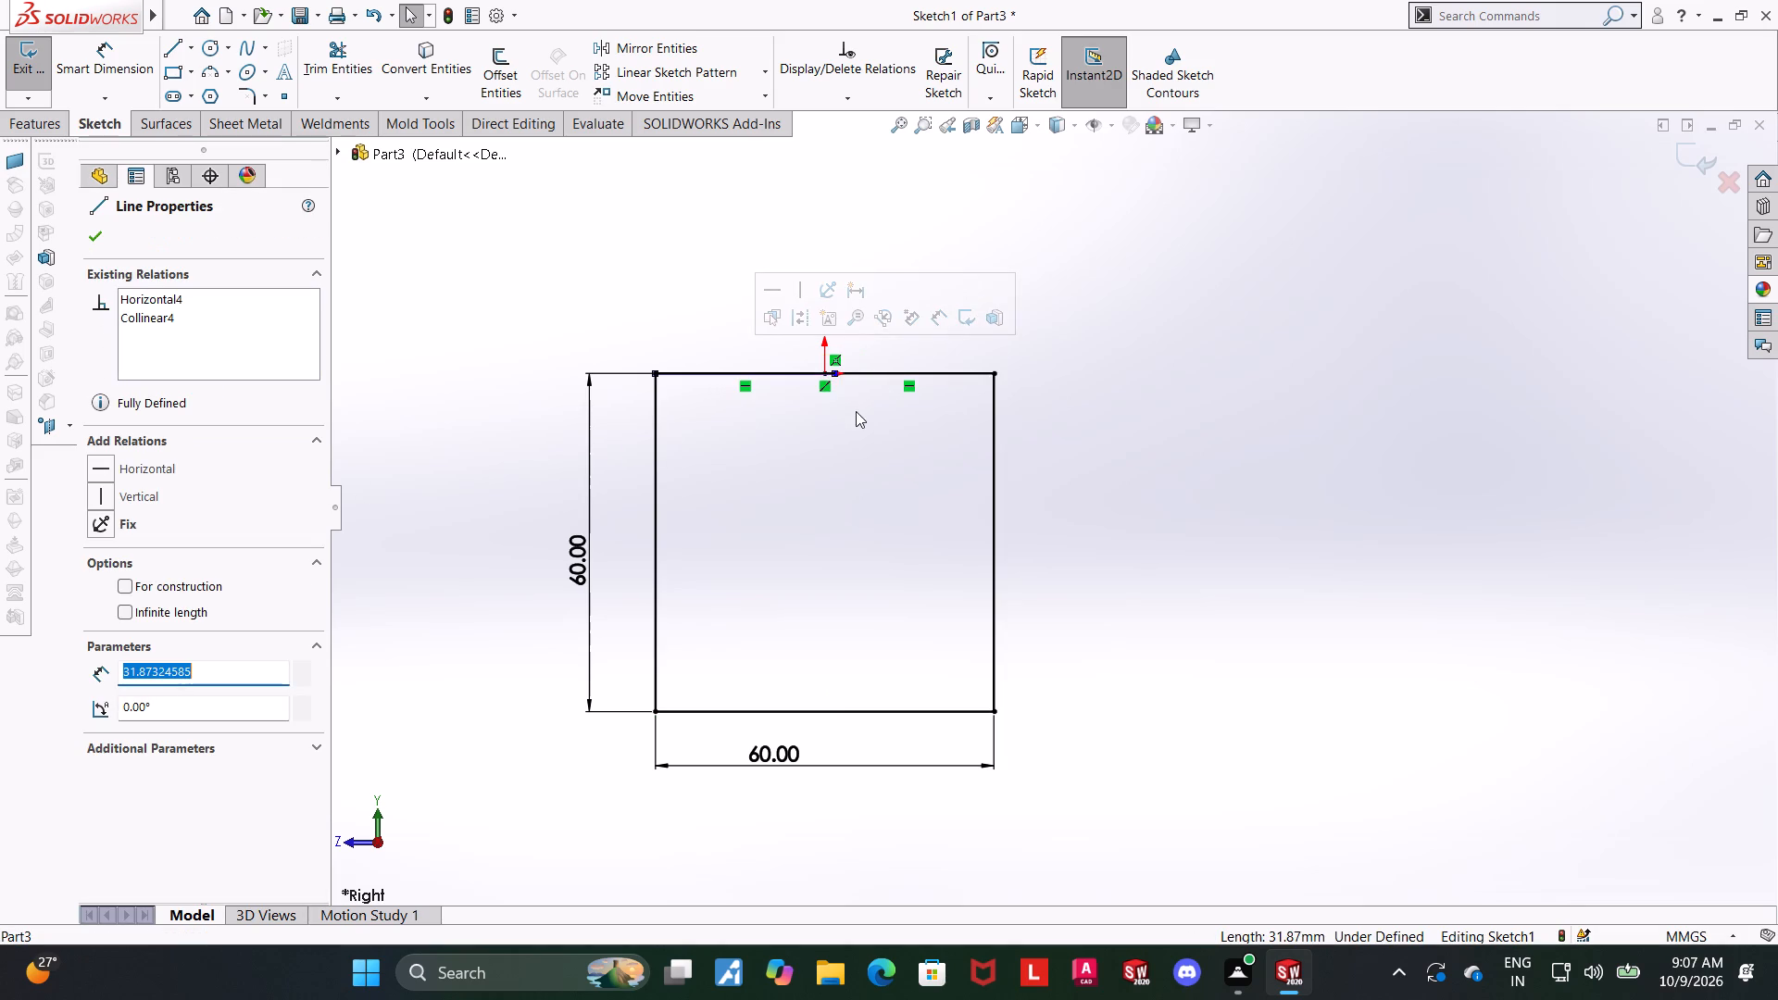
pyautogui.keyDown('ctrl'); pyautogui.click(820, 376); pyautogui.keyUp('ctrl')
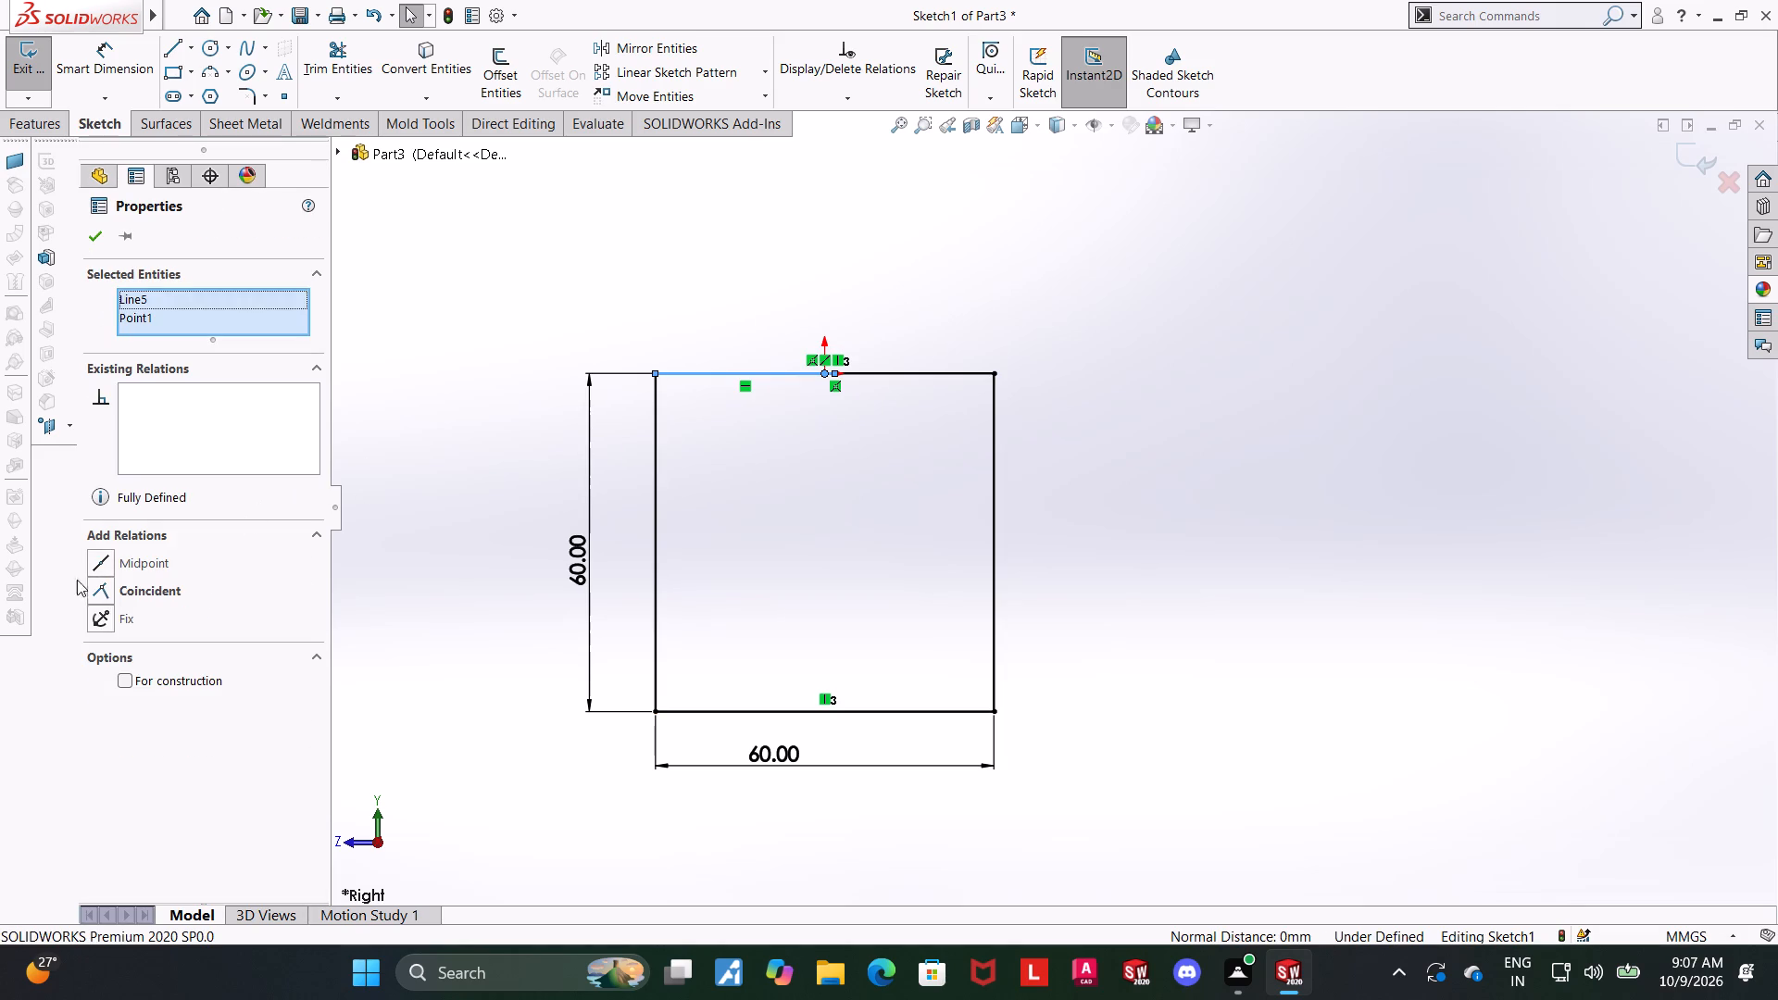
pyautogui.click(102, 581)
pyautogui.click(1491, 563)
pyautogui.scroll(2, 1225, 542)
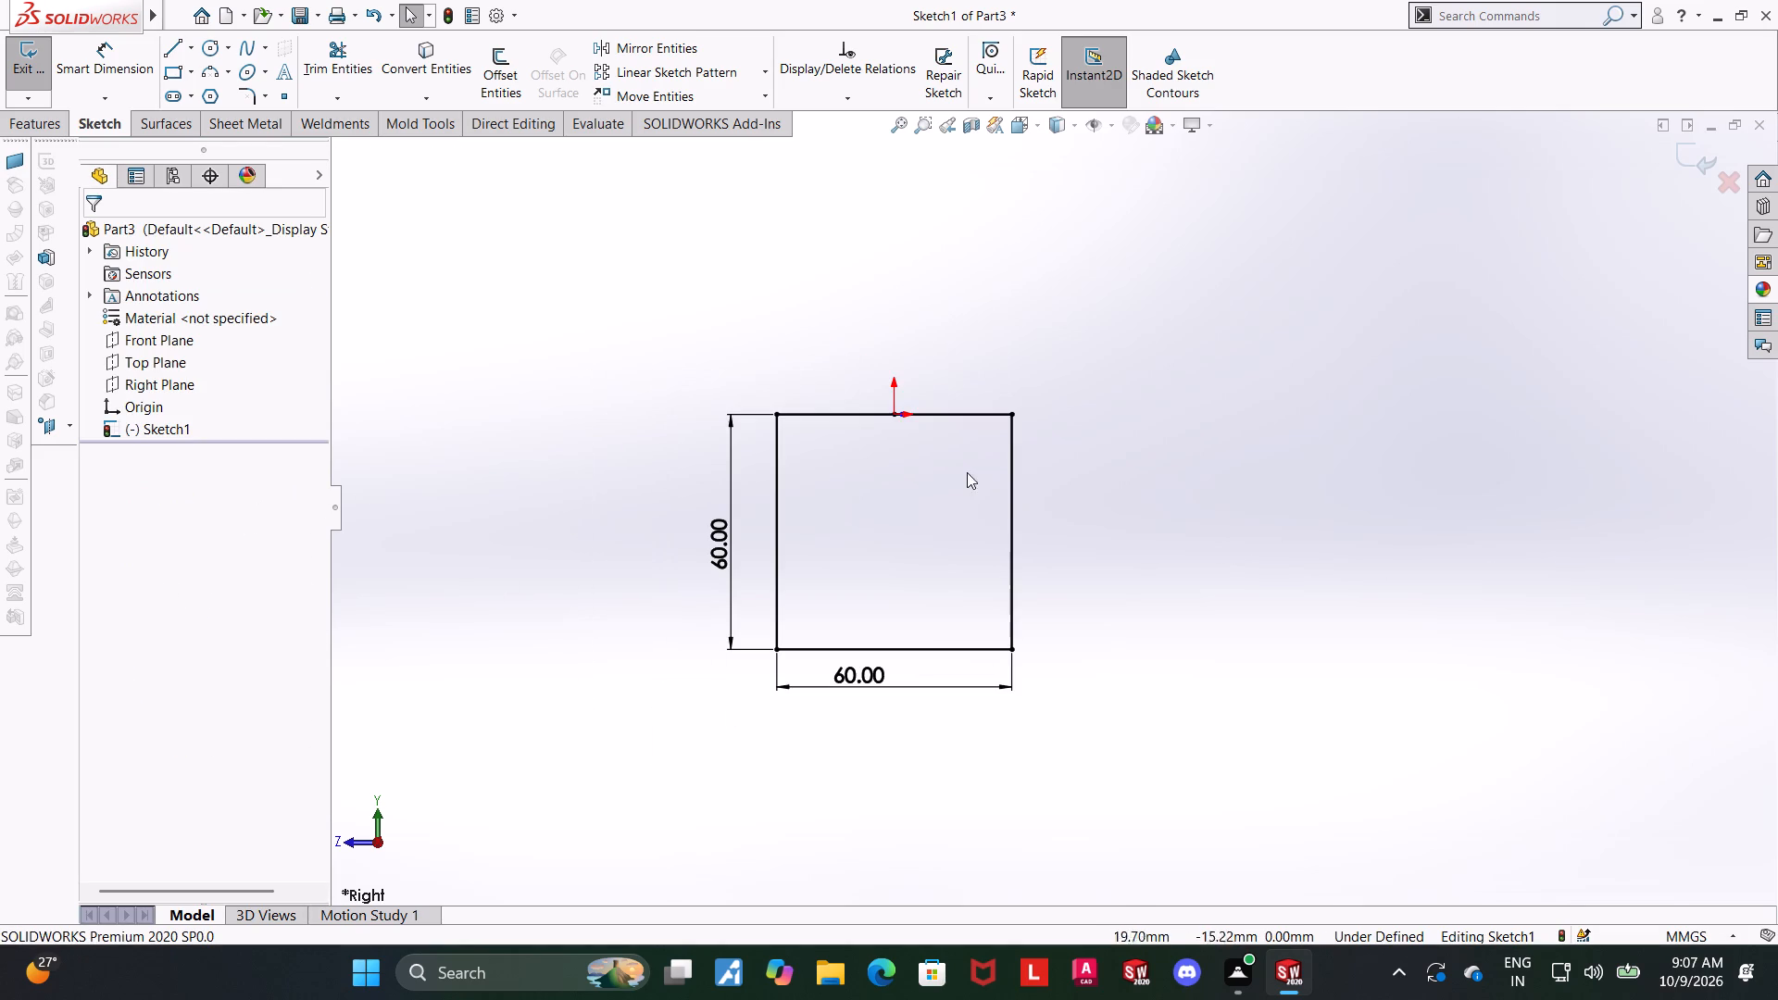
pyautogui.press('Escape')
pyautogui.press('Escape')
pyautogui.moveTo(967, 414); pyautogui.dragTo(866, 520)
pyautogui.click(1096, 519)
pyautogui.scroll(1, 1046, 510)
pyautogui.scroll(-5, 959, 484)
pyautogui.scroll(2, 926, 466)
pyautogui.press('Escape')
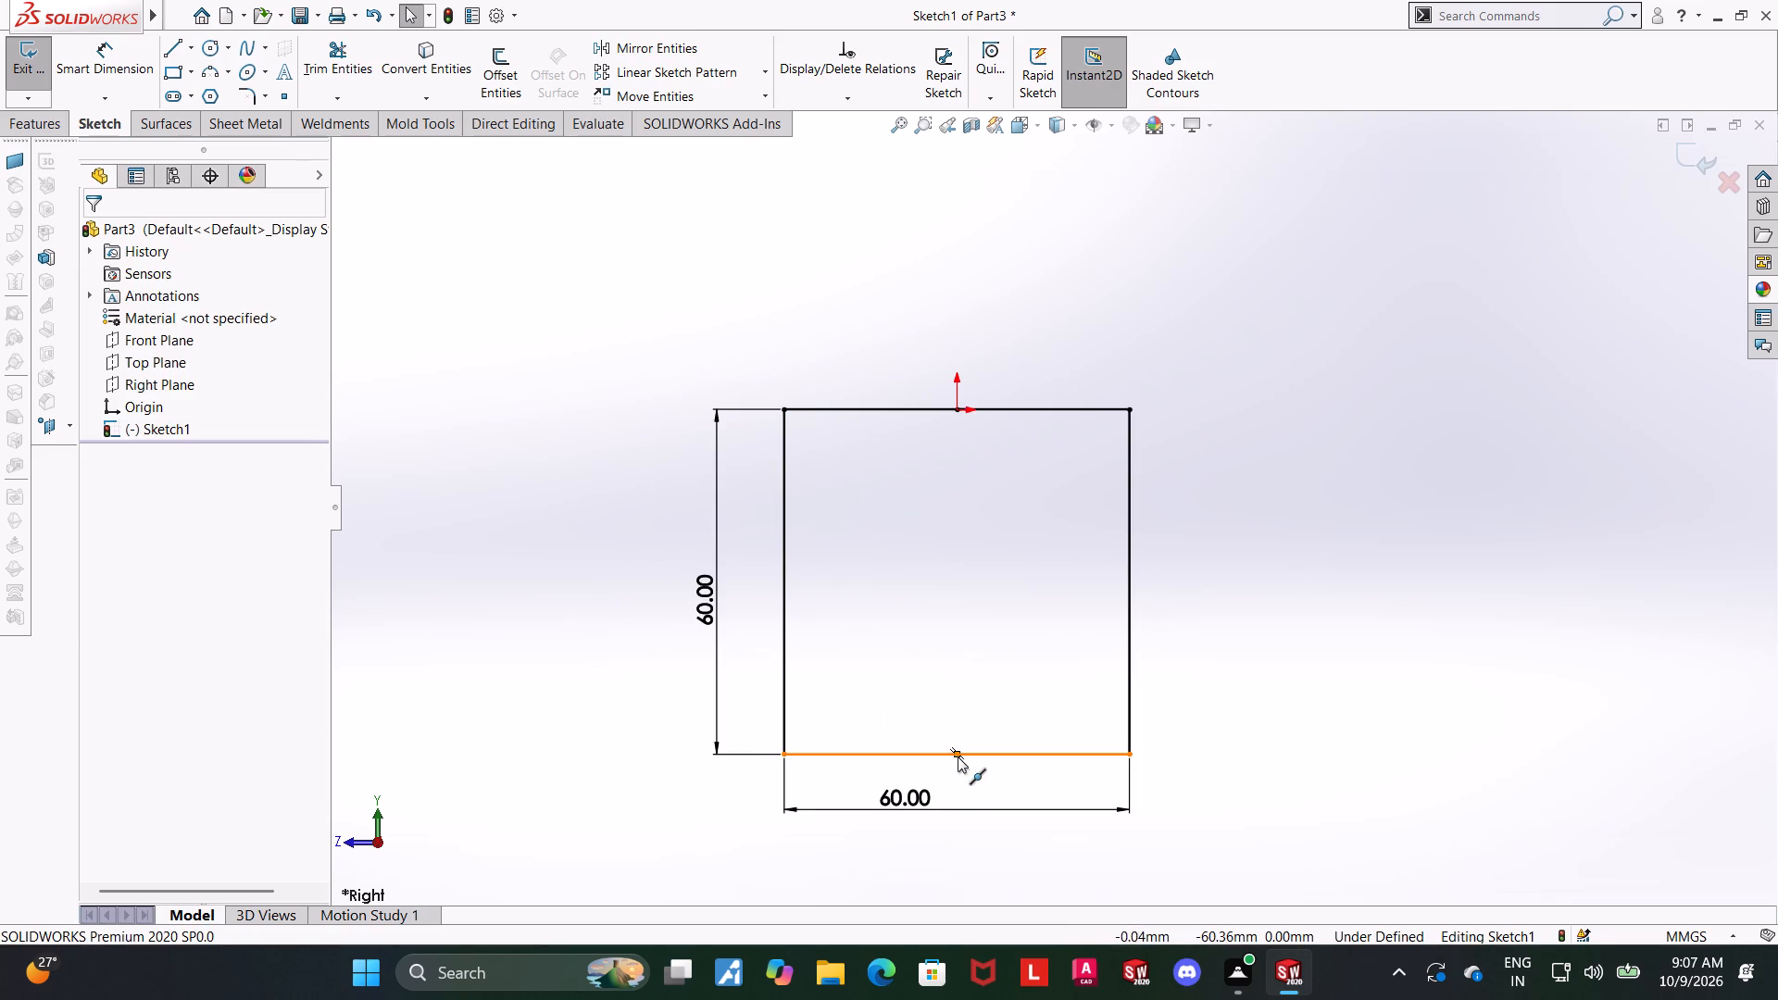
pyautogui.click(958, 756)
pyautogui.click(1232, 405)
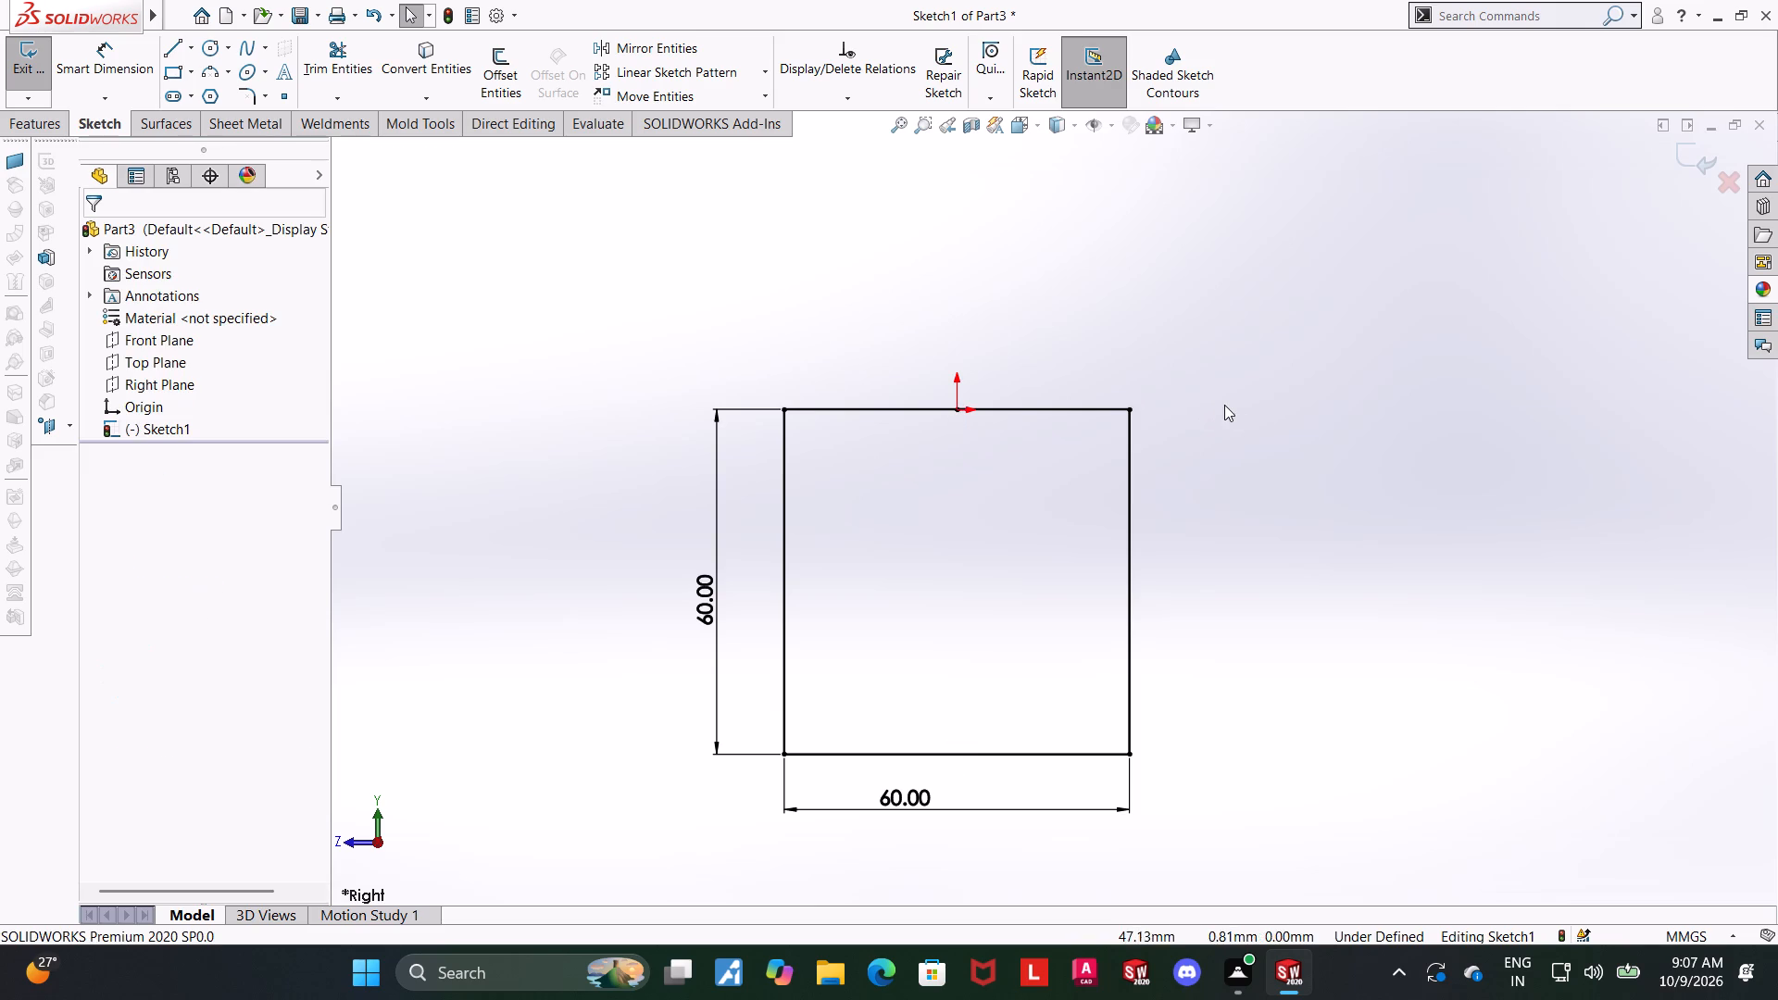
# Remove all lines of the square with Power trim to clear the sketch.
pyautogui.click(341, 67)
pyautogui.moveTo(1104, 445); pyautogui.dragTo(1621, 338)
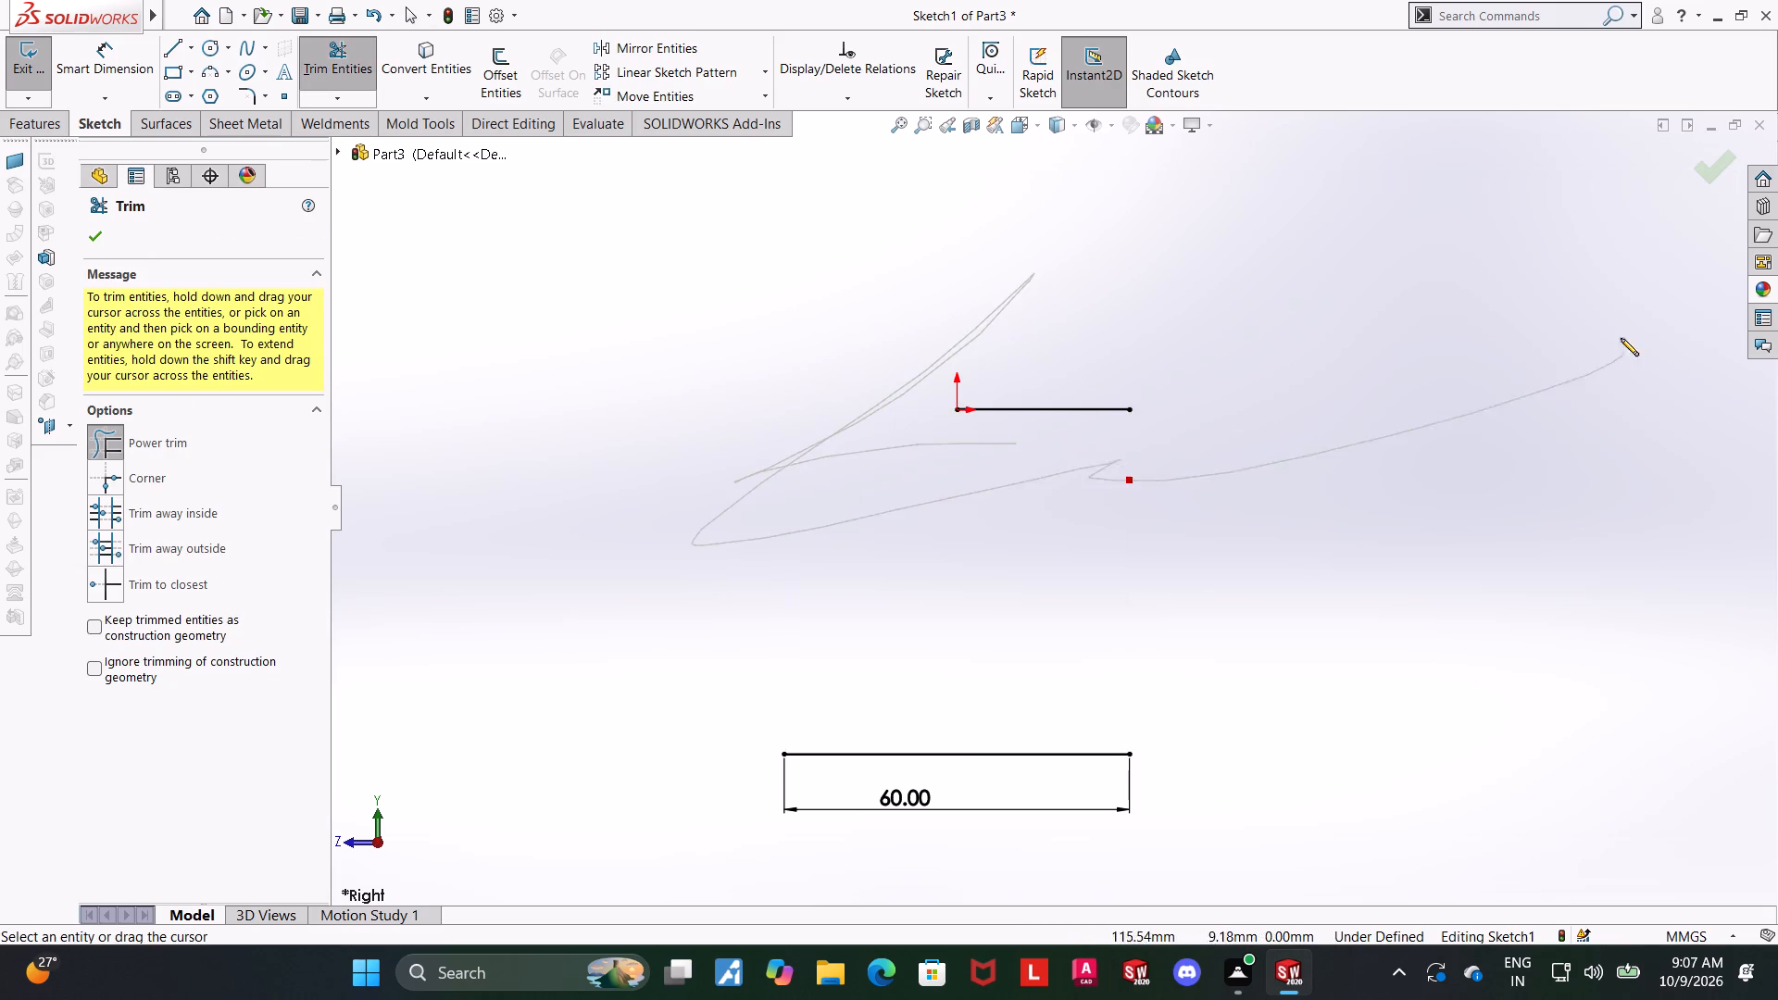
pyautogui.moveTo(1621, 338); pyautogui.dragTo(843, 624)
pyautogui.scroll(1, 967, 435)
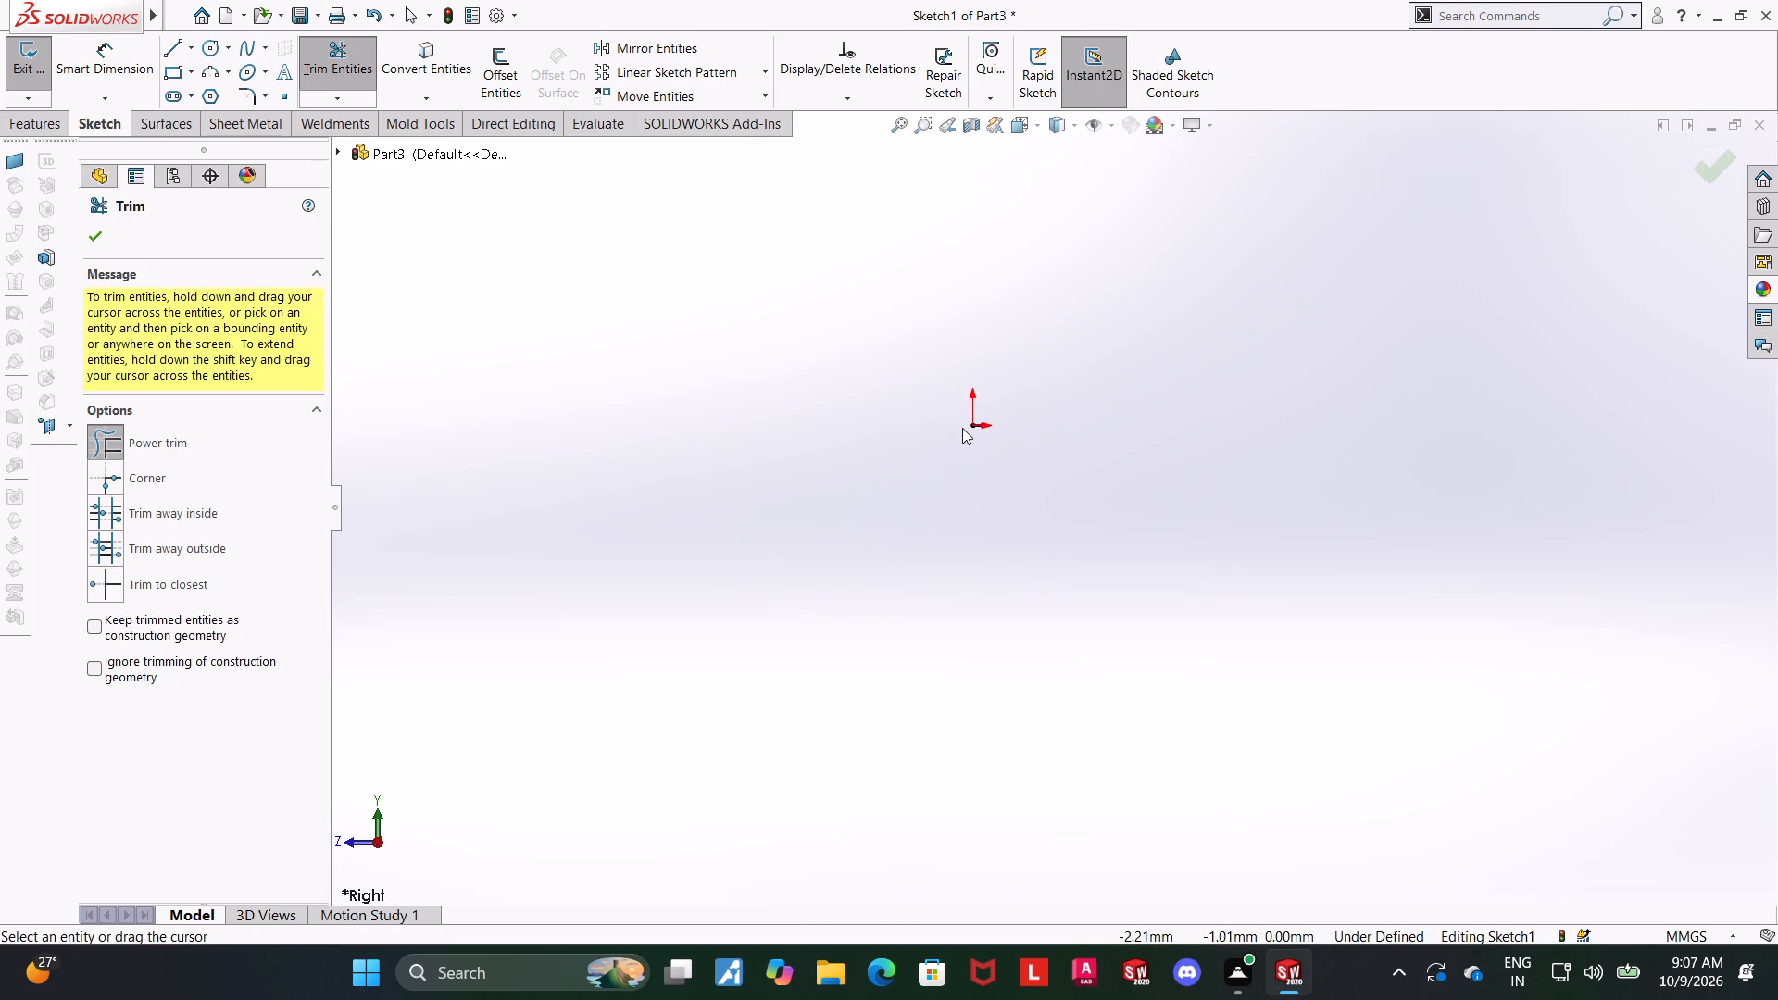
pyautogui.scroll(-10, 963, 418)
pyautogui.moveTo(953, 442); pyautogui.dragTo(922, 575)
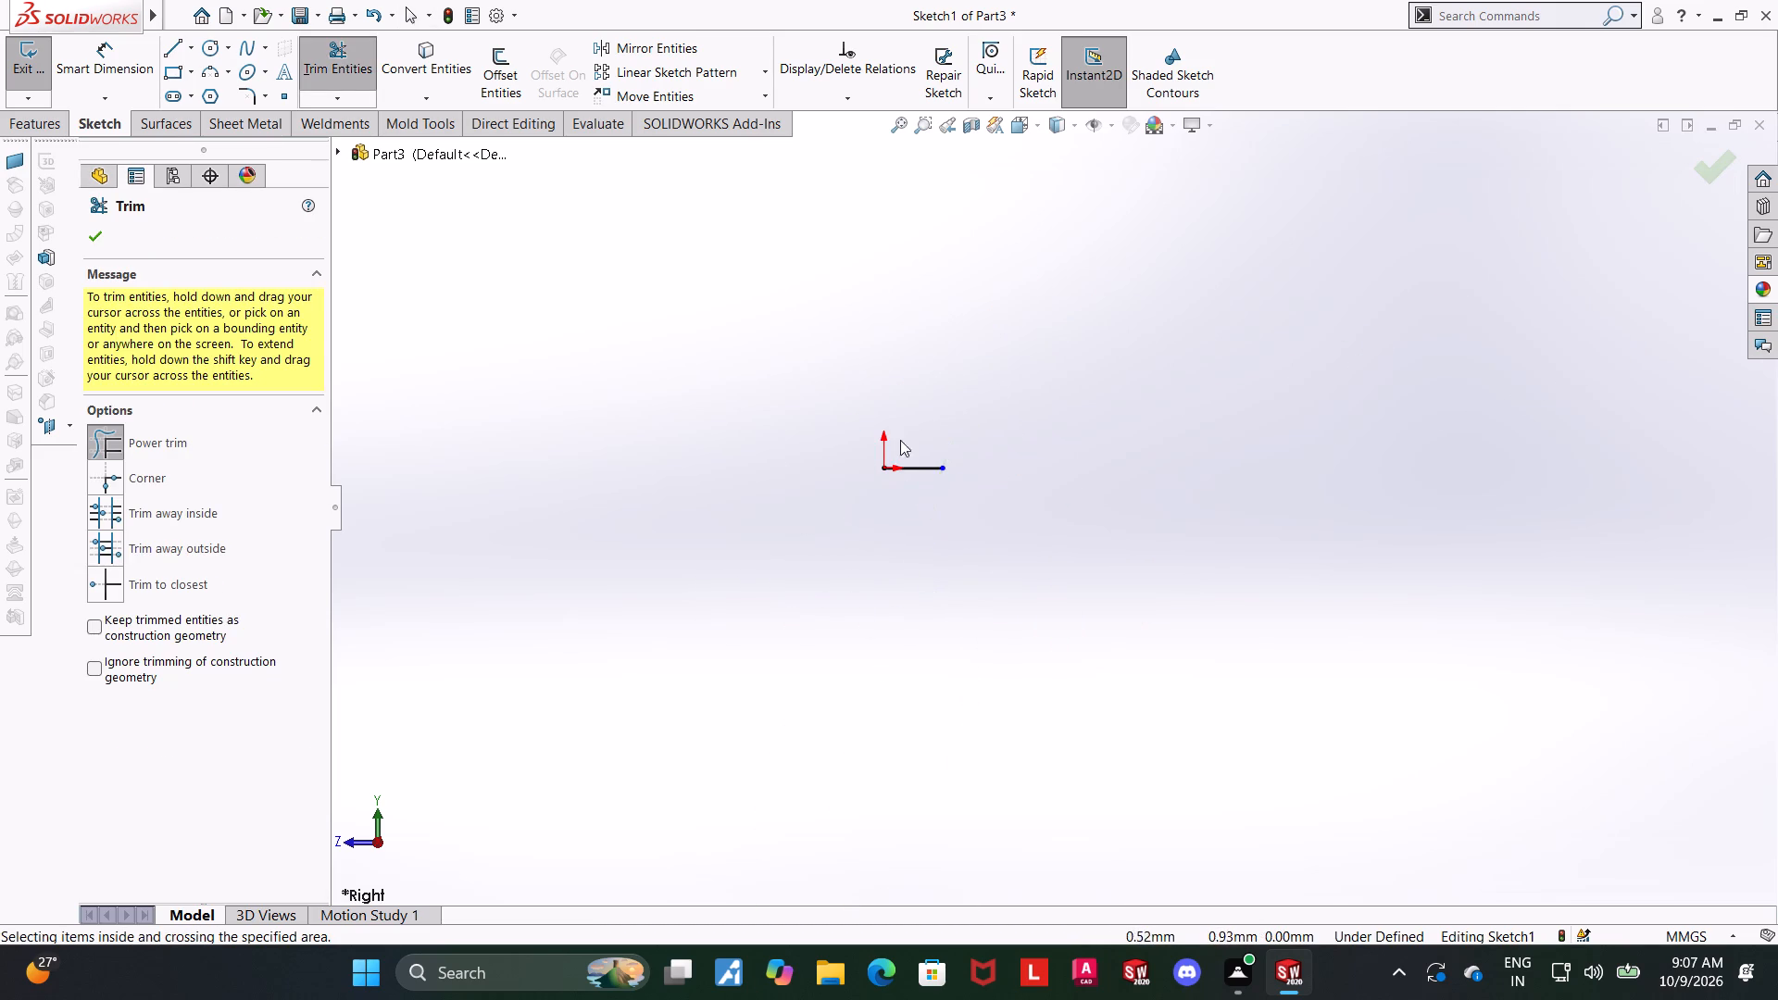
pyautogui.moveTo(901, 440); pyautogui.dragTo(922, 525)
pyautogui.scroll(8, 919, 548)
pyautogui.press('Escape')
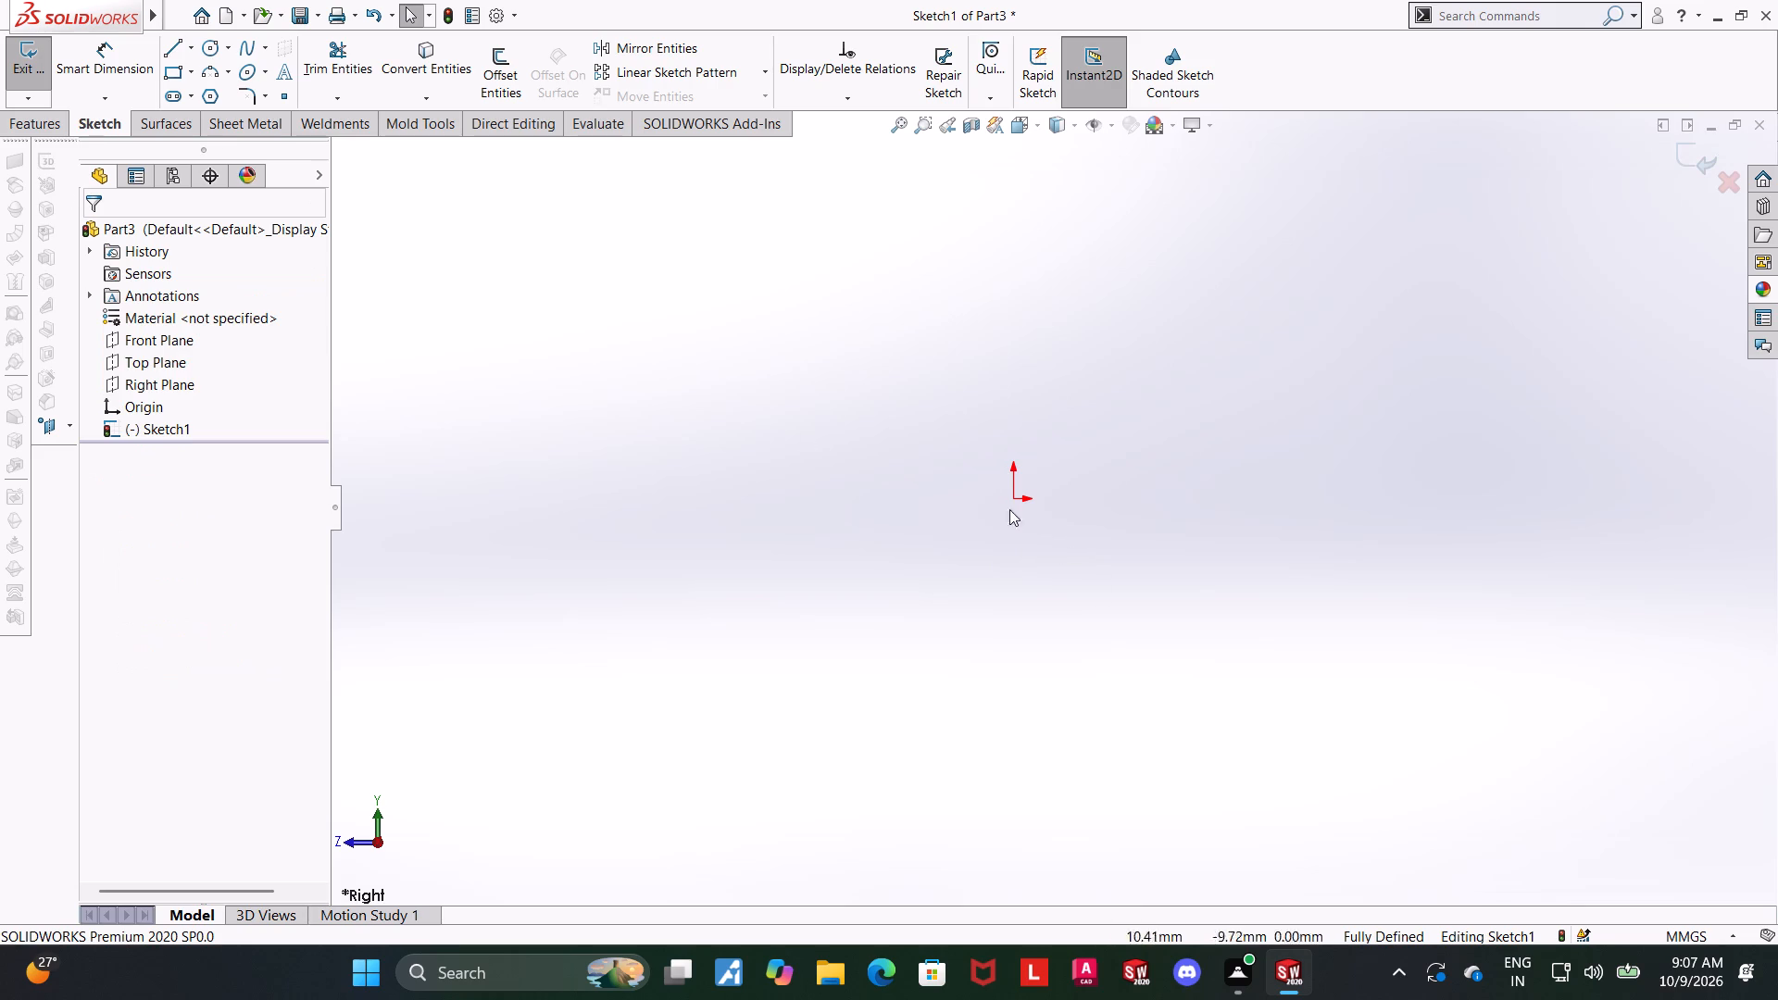
# Sketch a corner rectangle about 40 mm wide and 37 mm high with its top edge passing through the origin.
pyautogui.press('Escape')
pyautogui.doubleClick(177, 70)
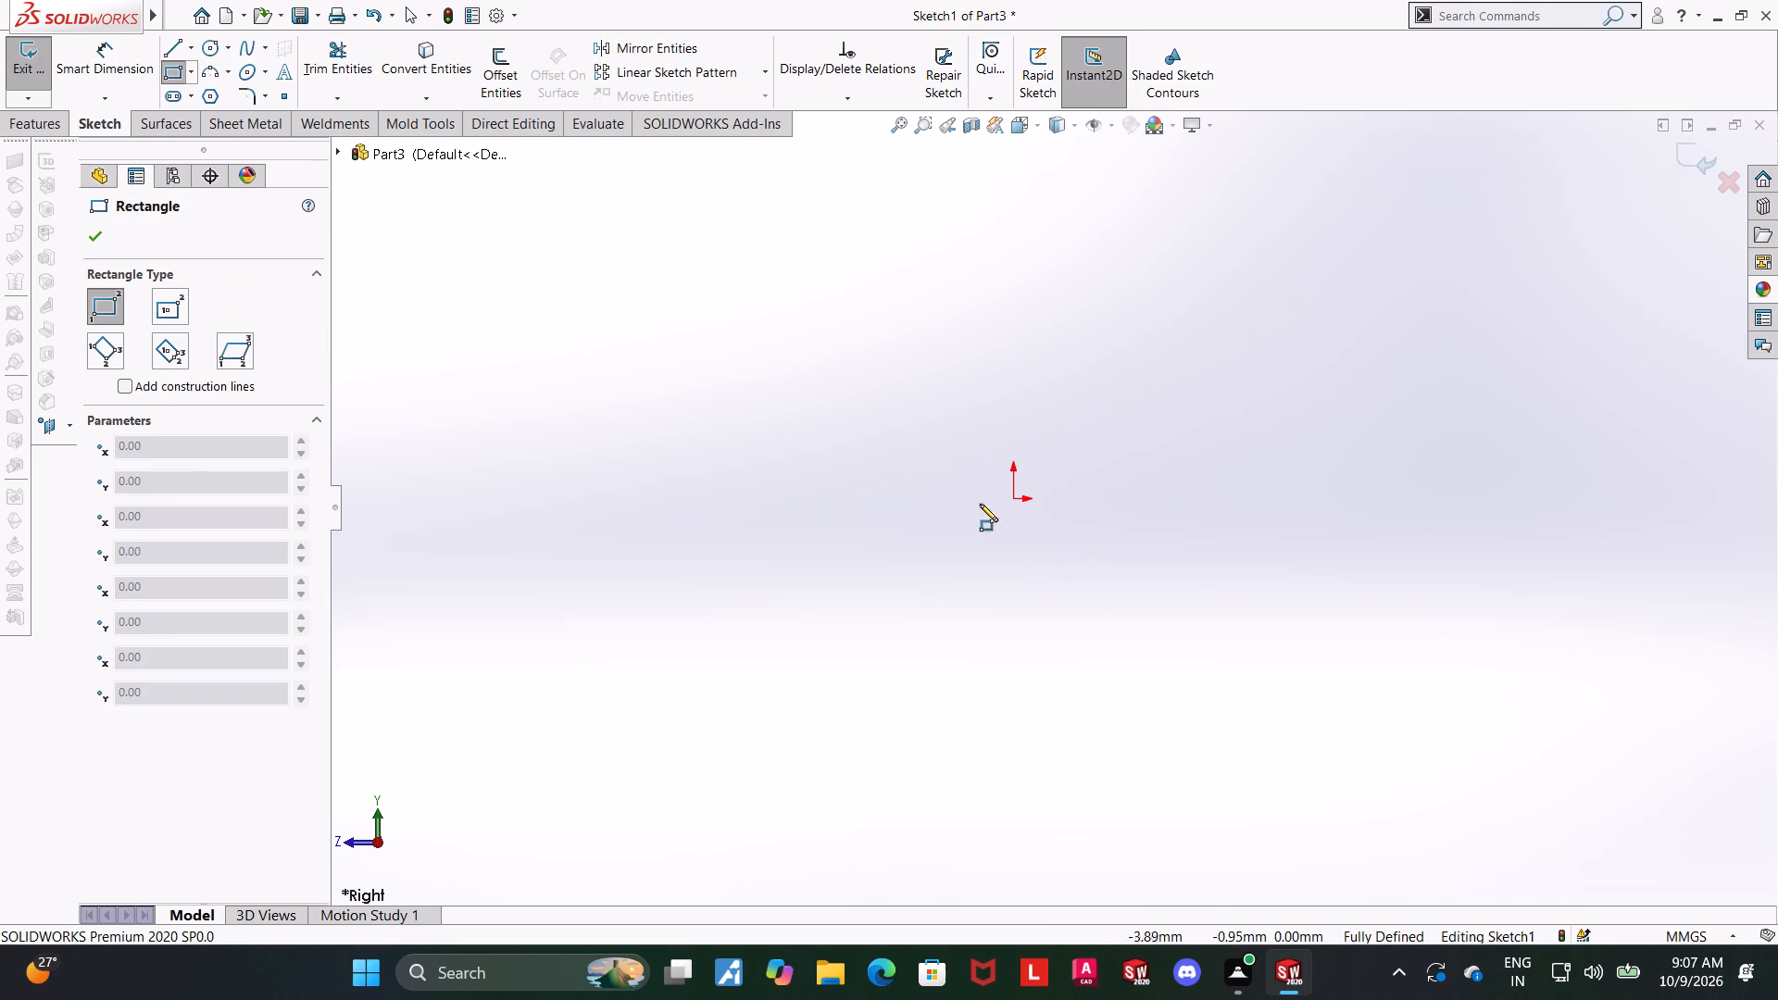
pyautogui.click(877, 499)
pyautogui.click(1165, 763)
pyautogui.press('Escape')
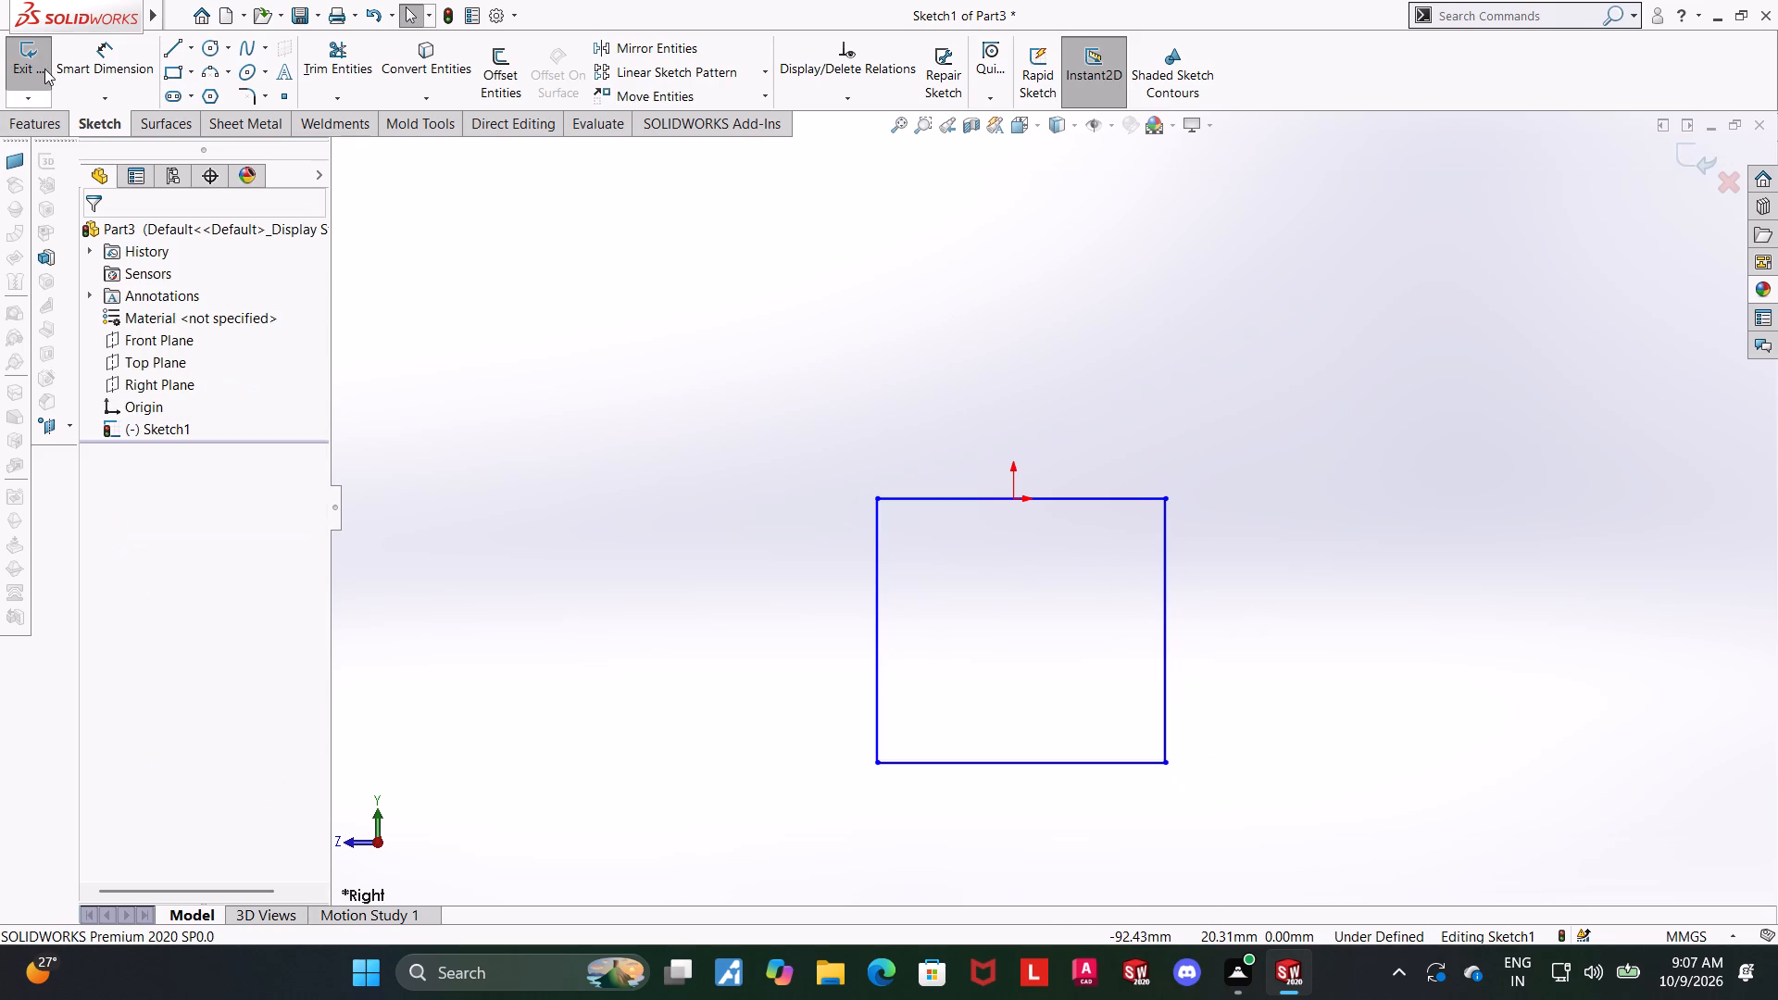
# Dimension the rectangle's left side and bottom line to 60 mm each.
pyautogui.click(60, 66)
pyautogui.click(883, 619)
pyautogui.click(814, 619)
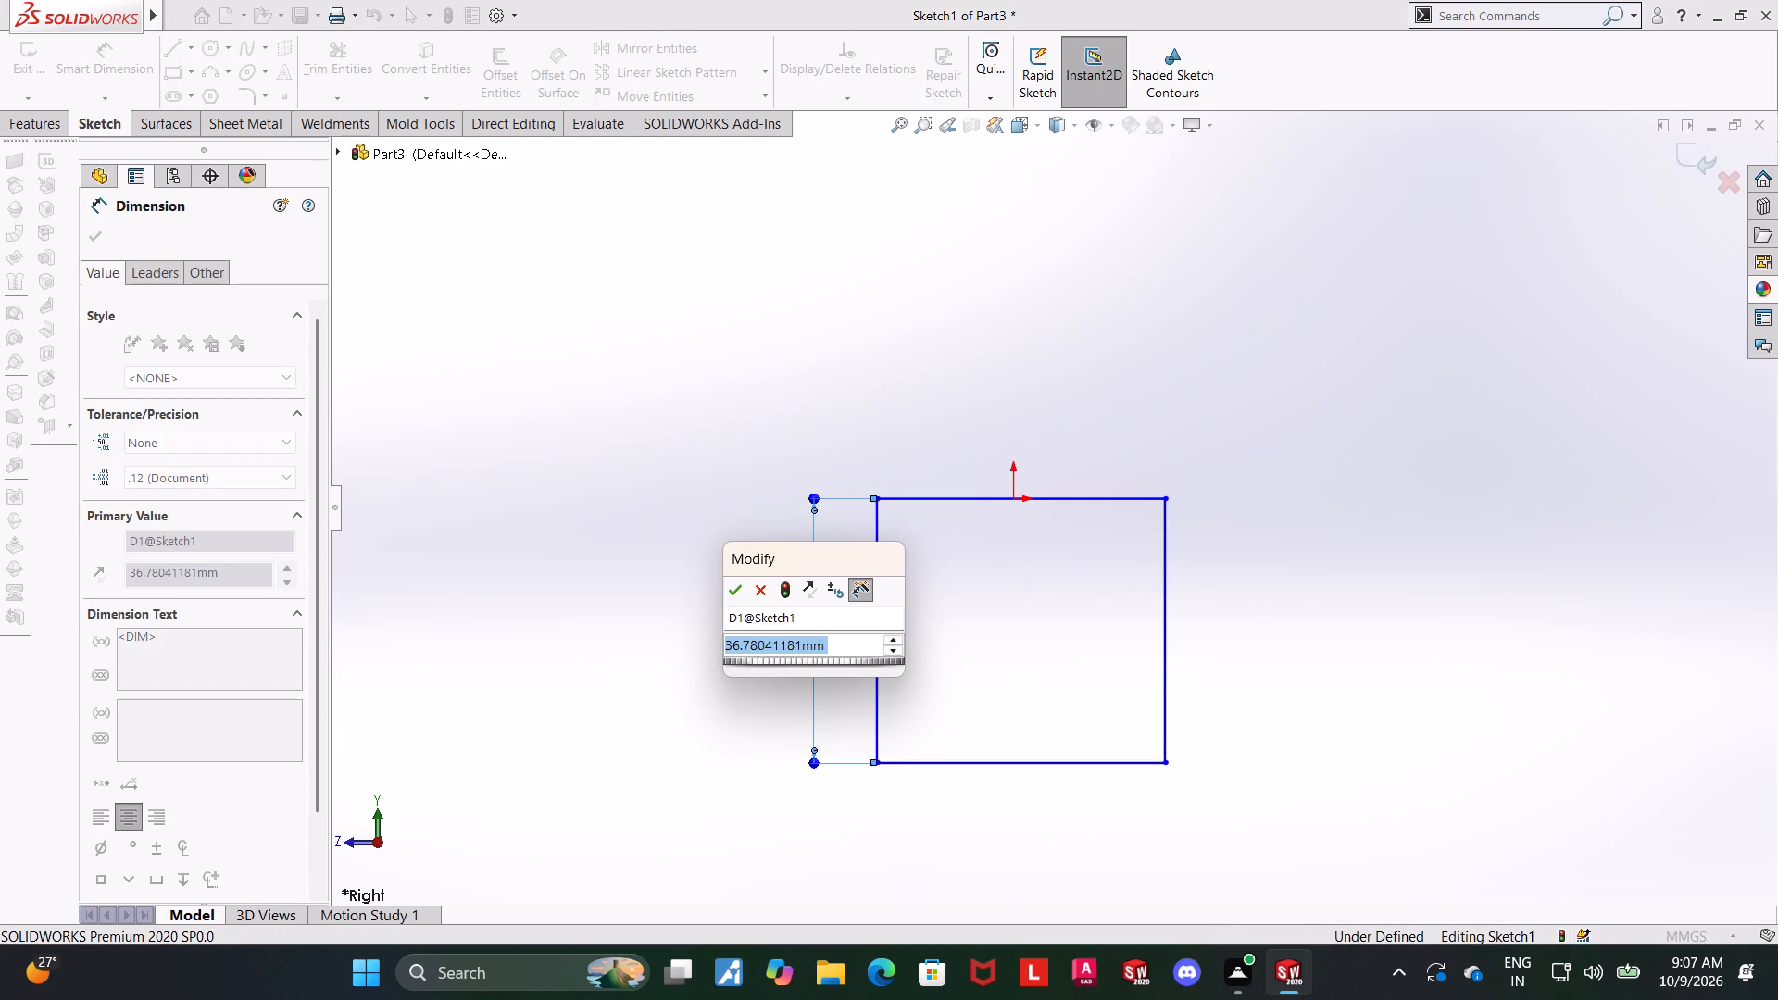
pyautogui.write('60')
pyautogui.press('Return')
pyautogui.press('Escape')
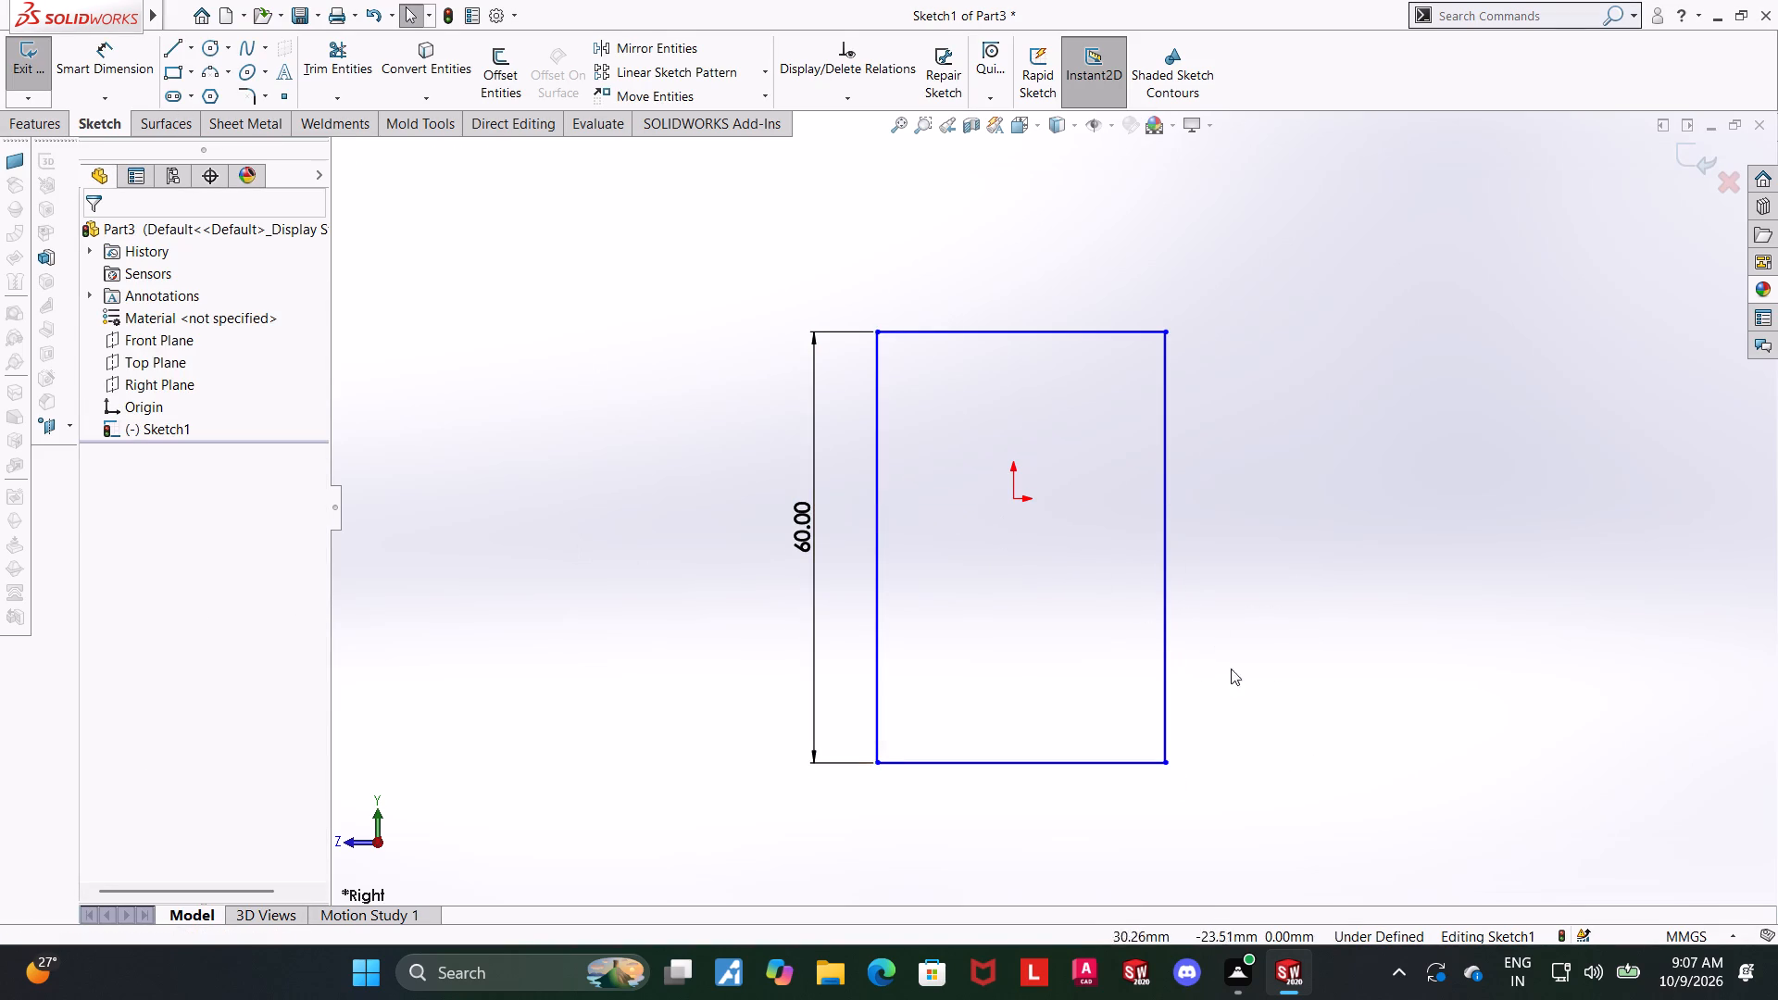
pyautogui.click(70, 67)
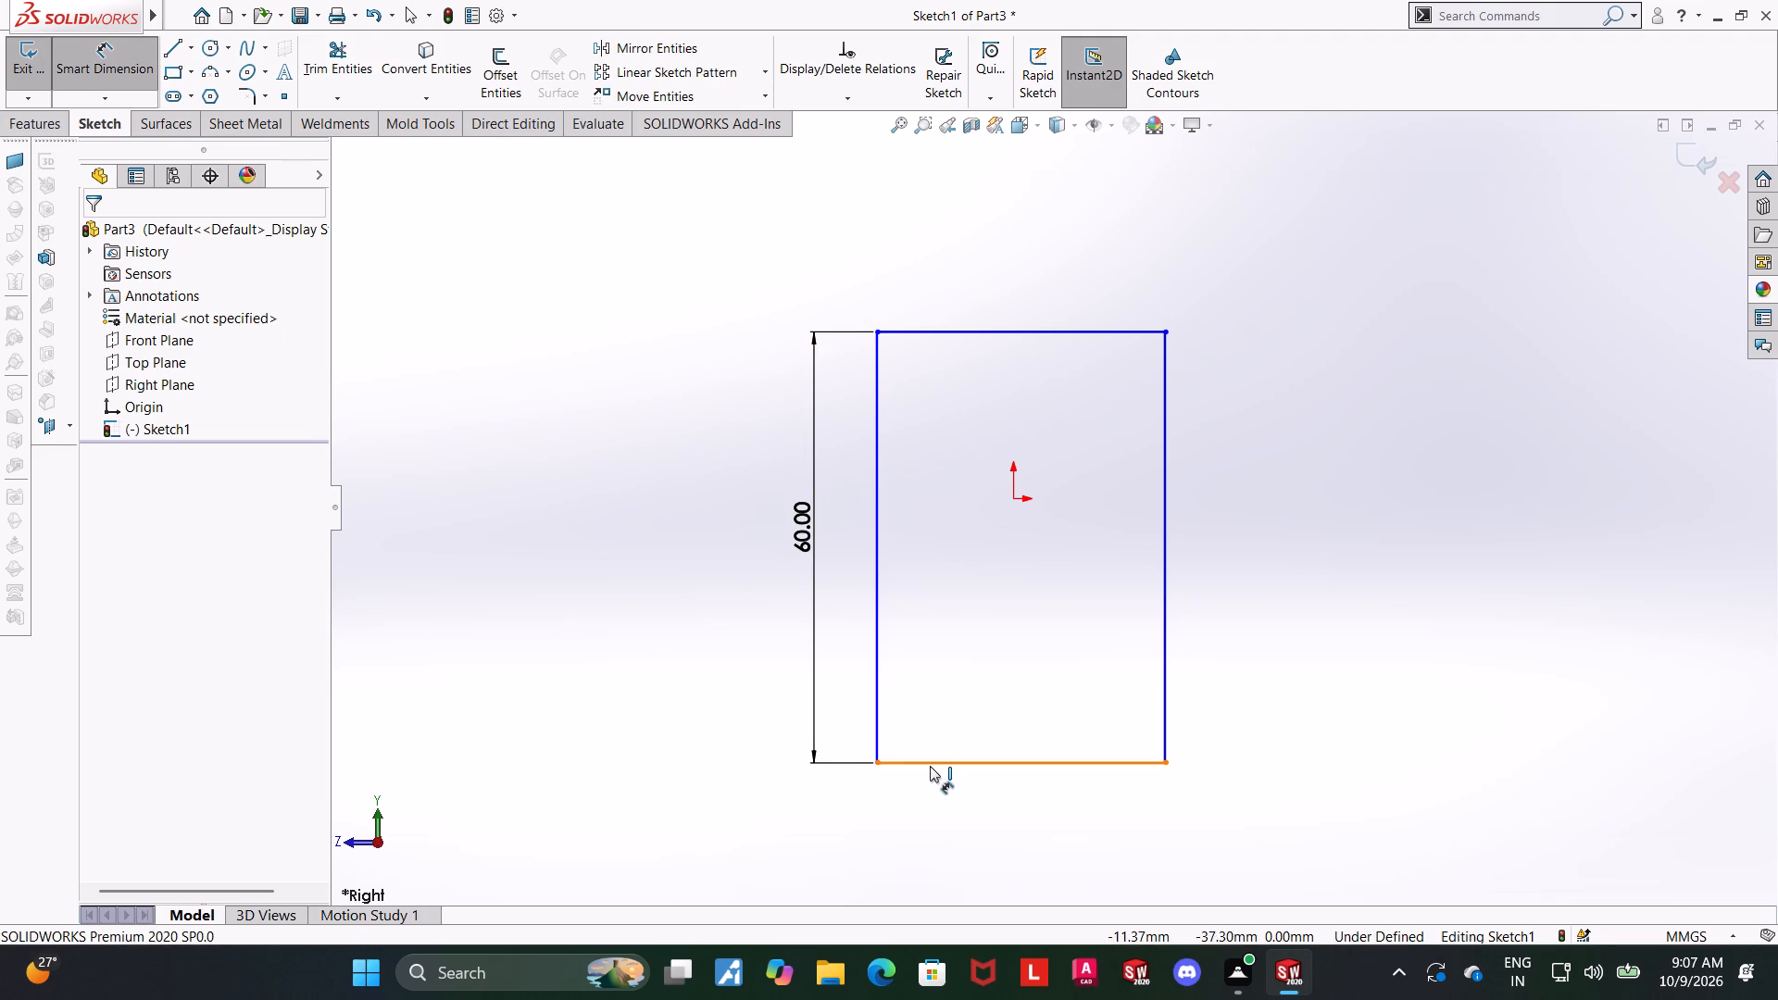
pyautogui.click(930, 766)
pyautogui.click(923, 814)
pyautogui.write('60')
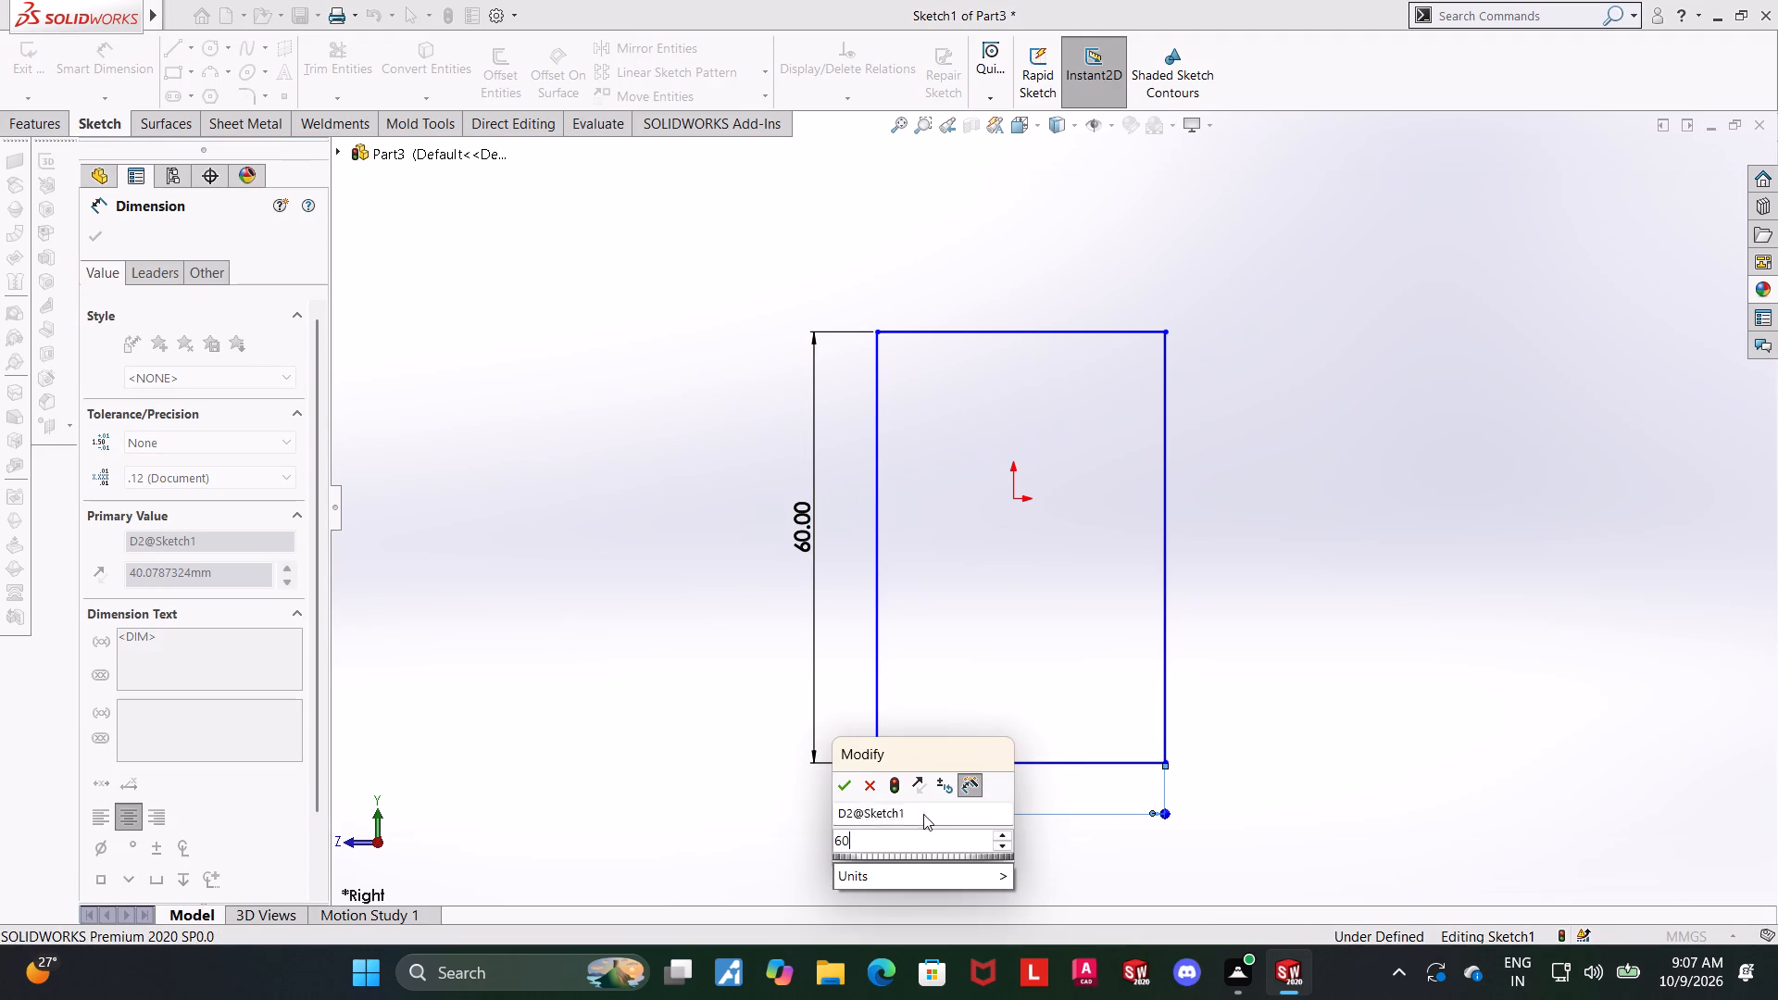
pyautogui.press('Return')
pyautogui.press('Escape')
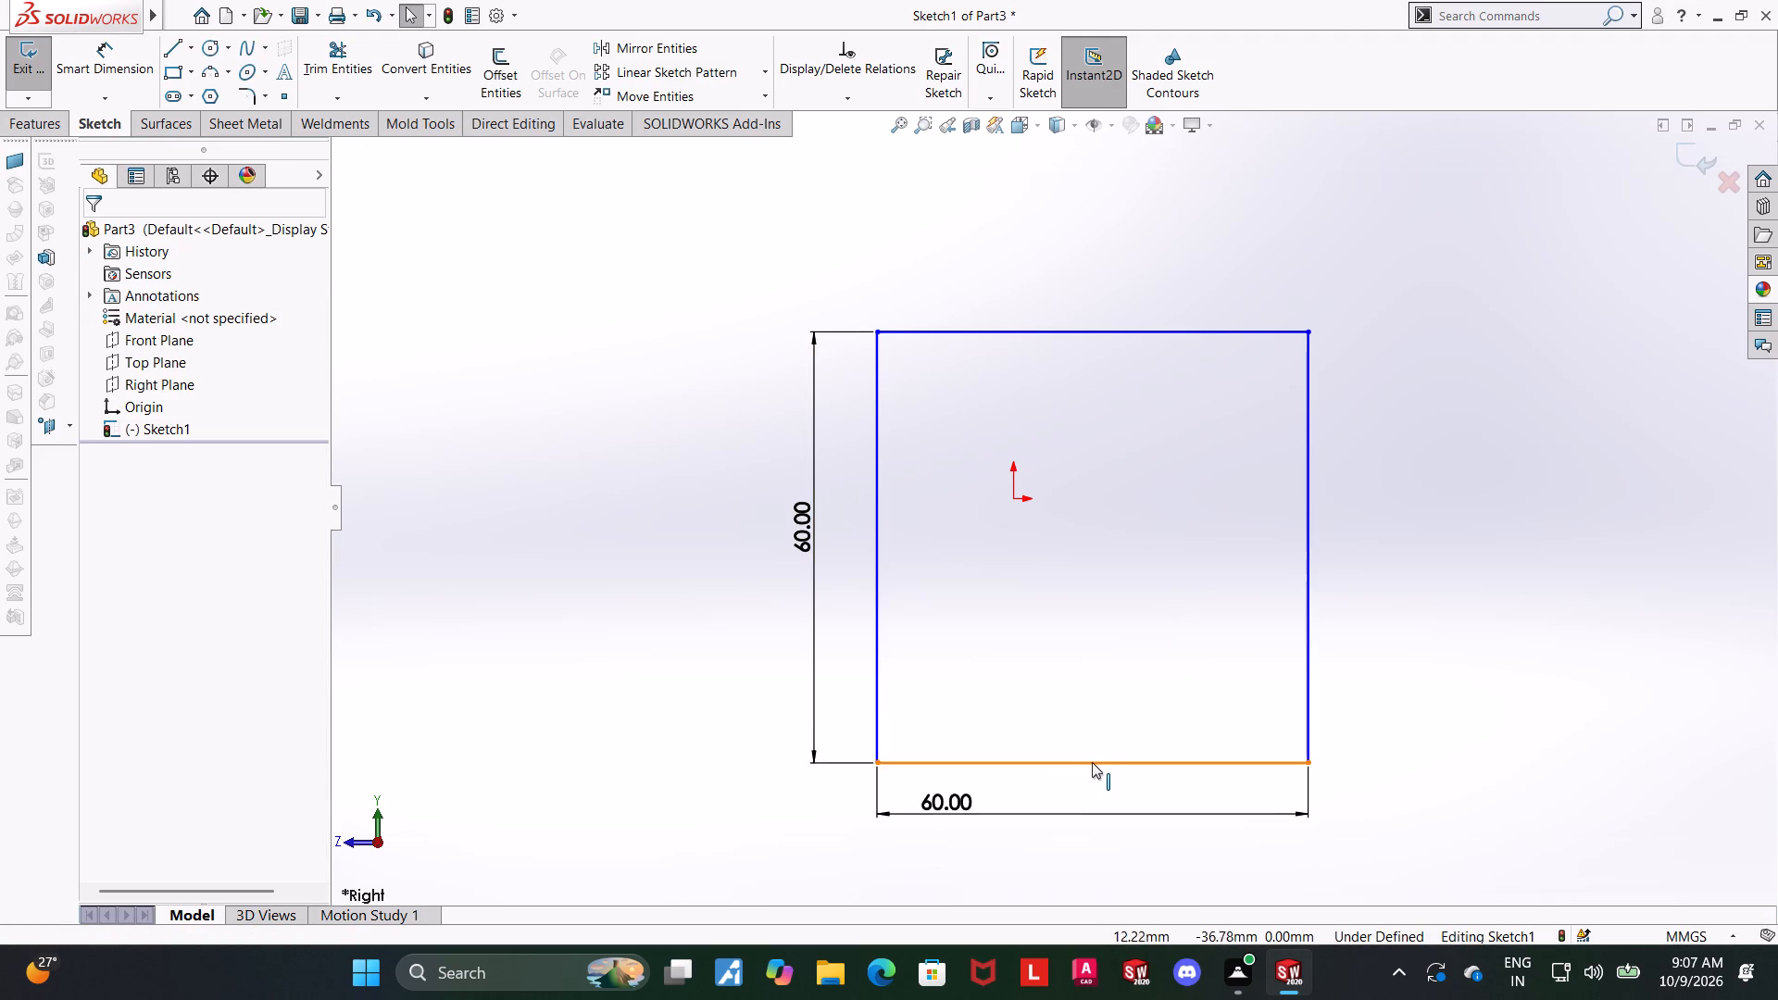
# Add a vertical relation between the bottom line's midpoint and the origin.
pyautogui.click(1089, 762)
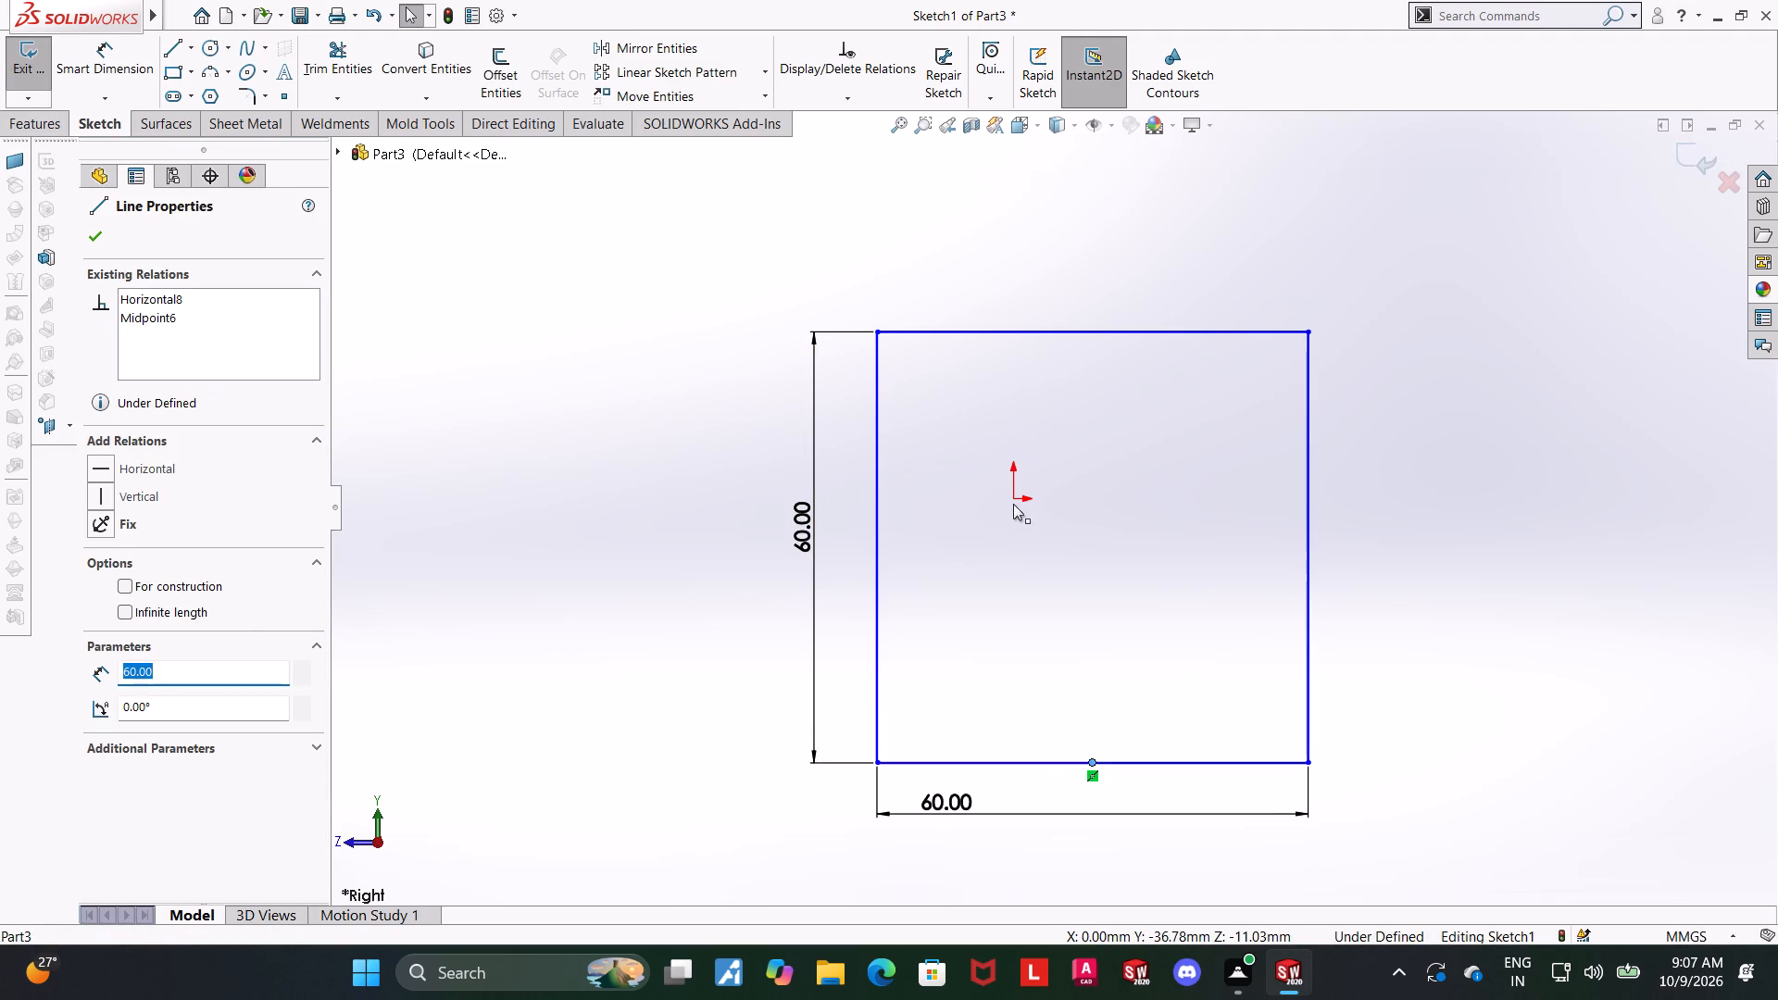
pyautogui.keyDown('ctrl'); pyautogui.click(1013, 500); pyautogui.keyUp('ctrl')
pyautogui.click(90, 598)
pyautogui.press('Escape')
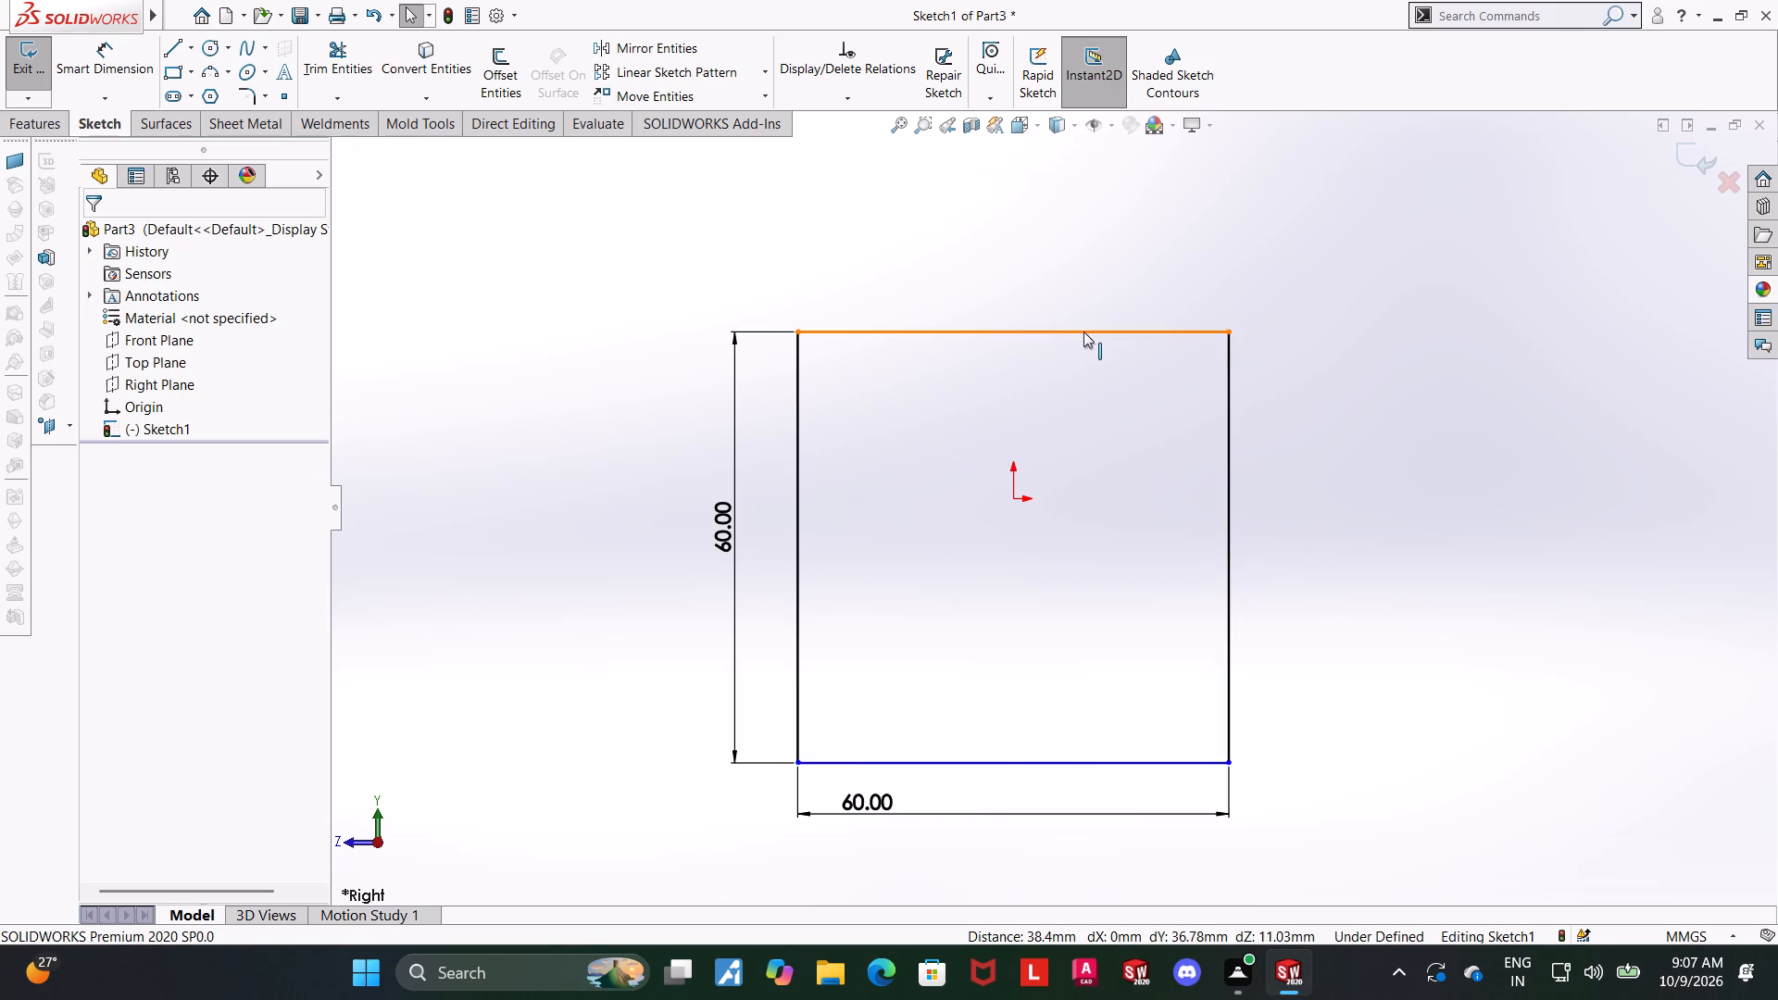
# Add a horizontal relation between the top line's midpoint and the origin.
pyautogui.click(1011, 331)
pyautogui.keyDown('ctrl'); pyautogui.click(1015, 499); pyautogui.keyUp('ctrl')
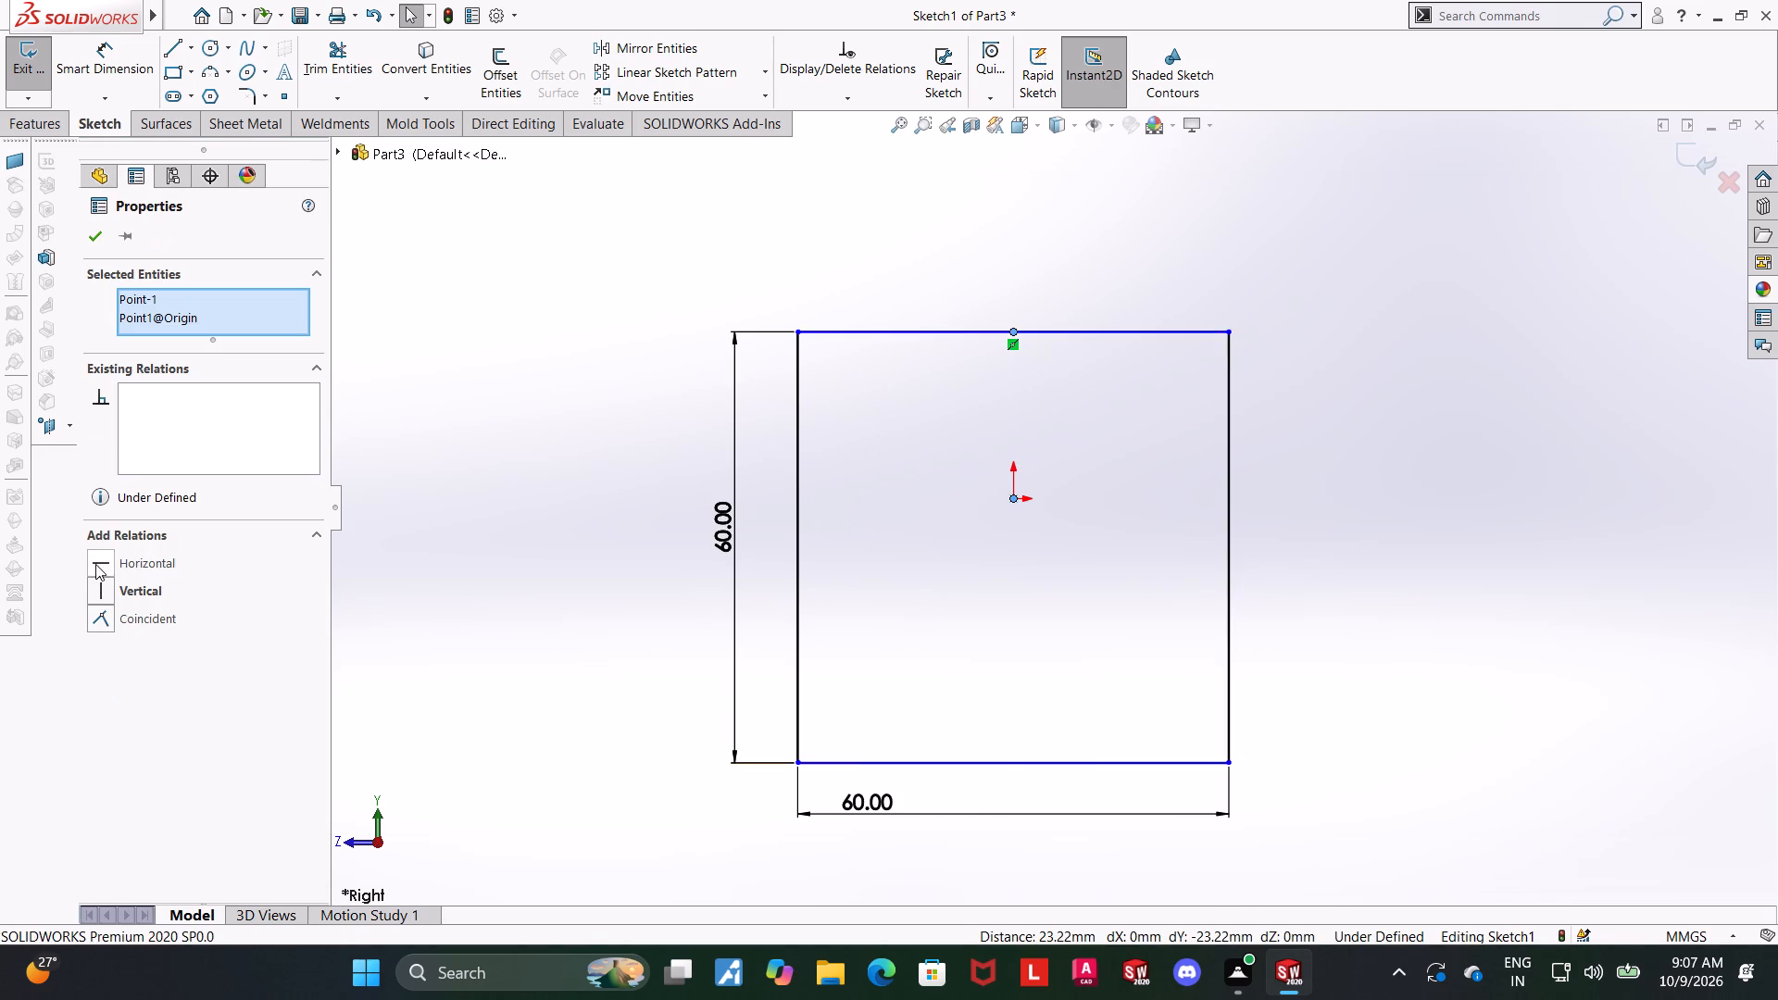
pyautogui.click(96, 564)
pyautogui.click(583, 575)
pyautogui.scroll(4, 930, 519)
pyautogui.scroll(-1, 1200, 615)
pyautogui.press('Escape')
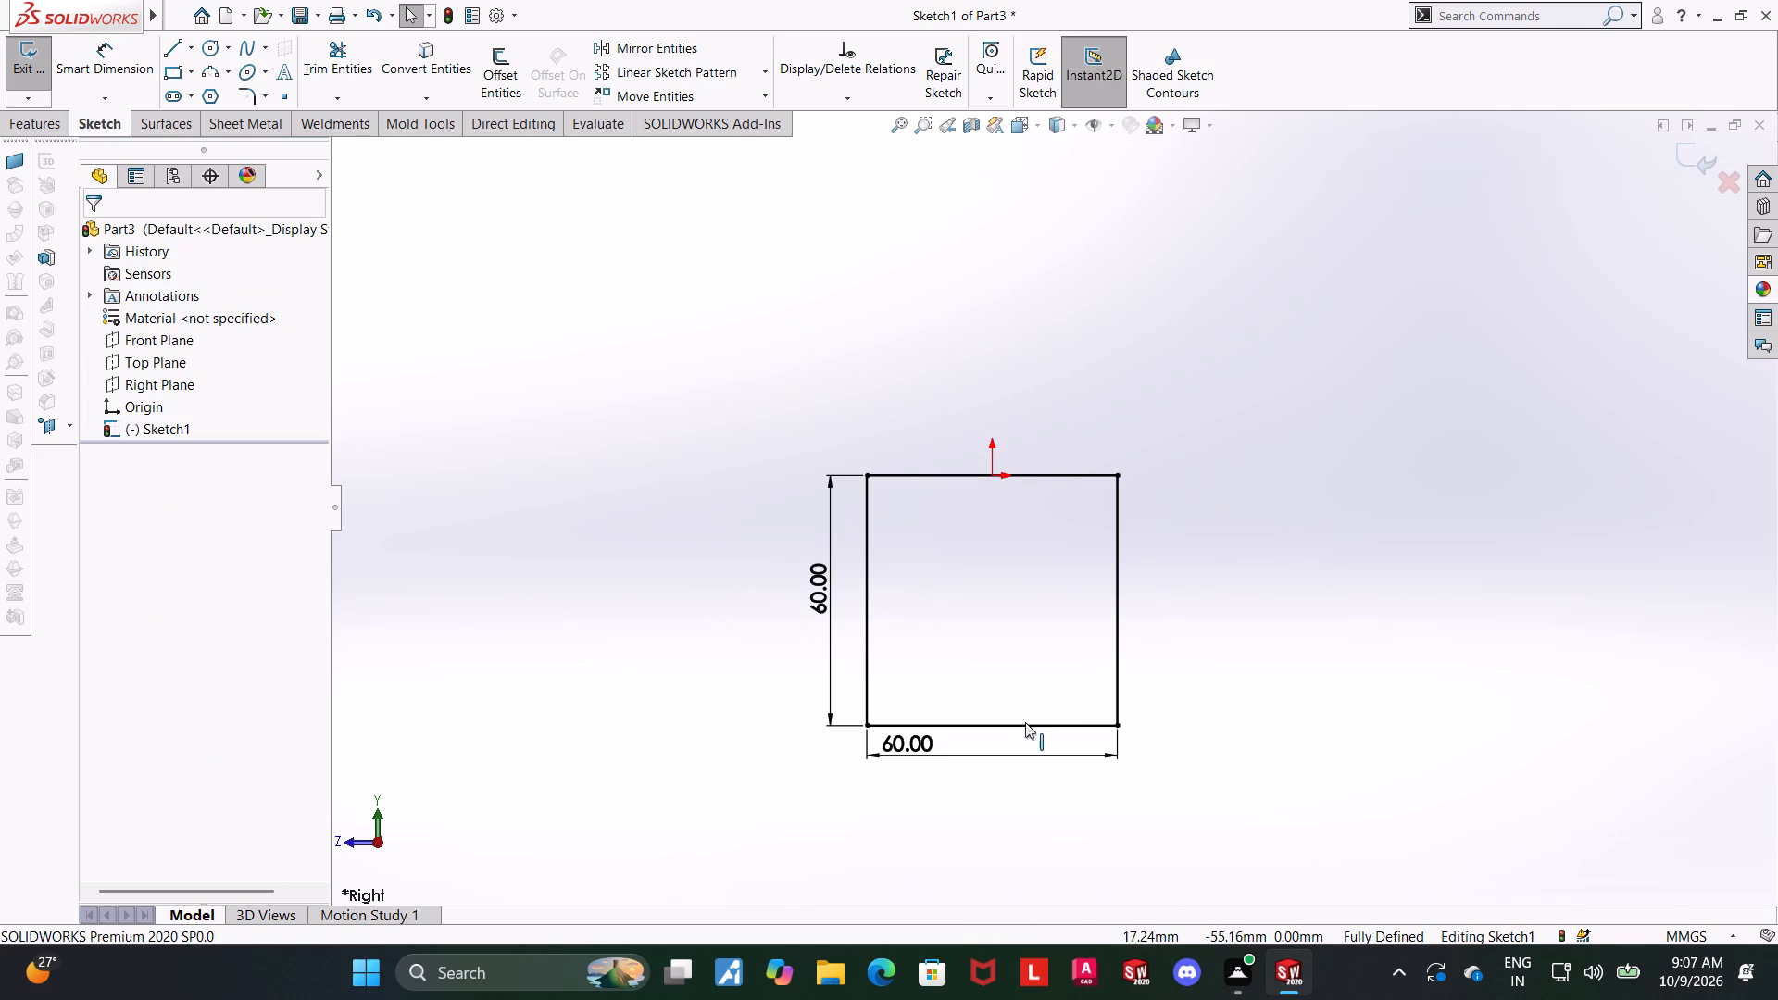
# Move the square's 60 mm width dimension further below the bottom line.
pyautogui.moveTo(899, 745); pyautogui.dragTo(926, 773)
pyautogui.click(1217, 685)
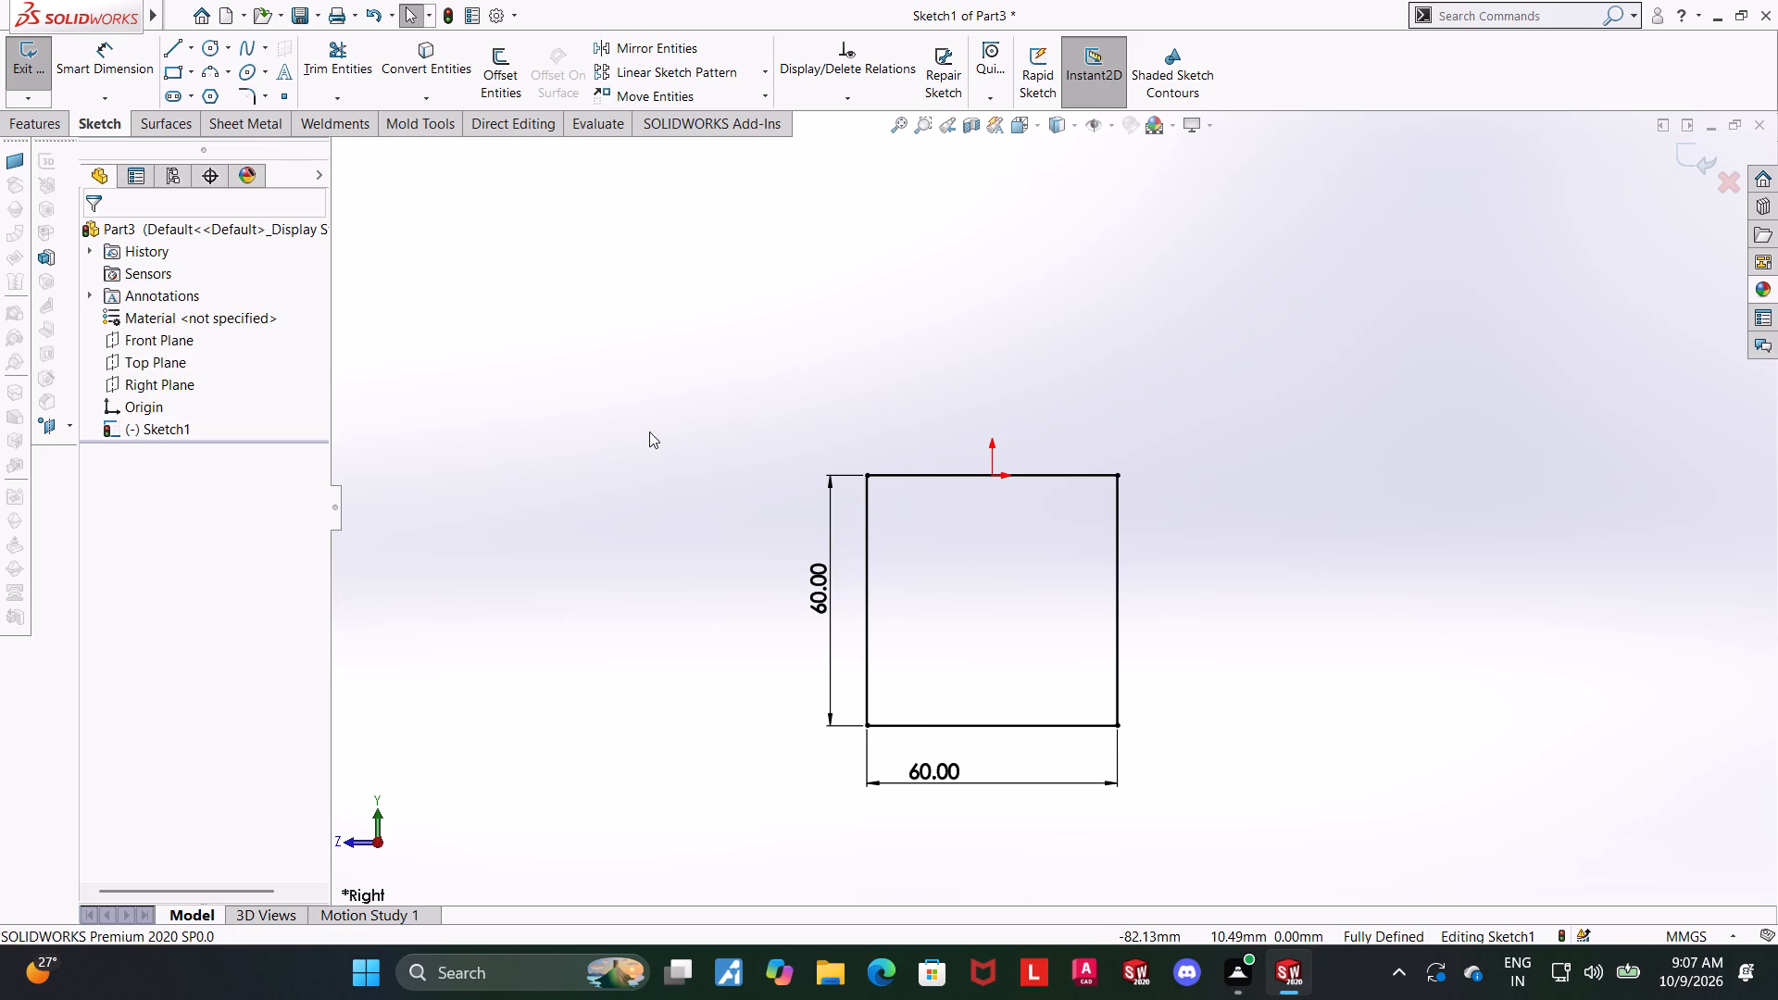
# Sketch three connected lines above the square, from its upper-left to upper-right corner, with a horizontal middle segment about 27 mm long.
pyautogui.click(173, 54)
pyautogui.click(864, 475)
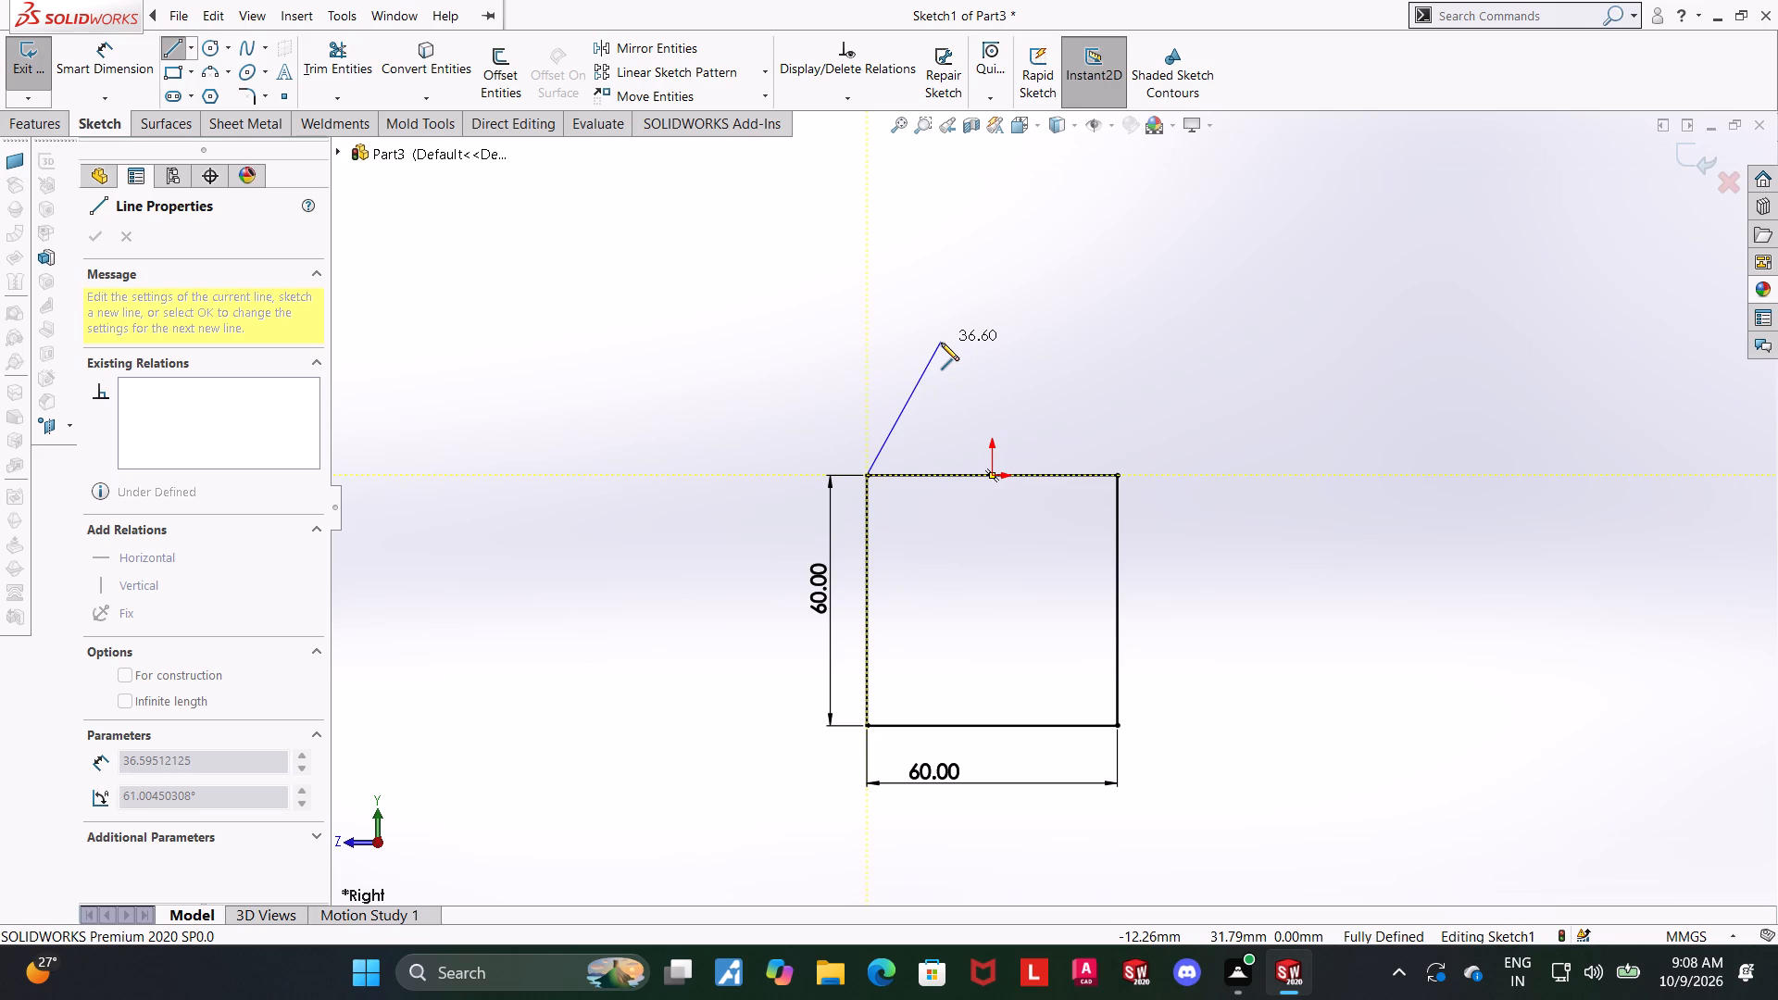
pyautogui.click(941, 343)
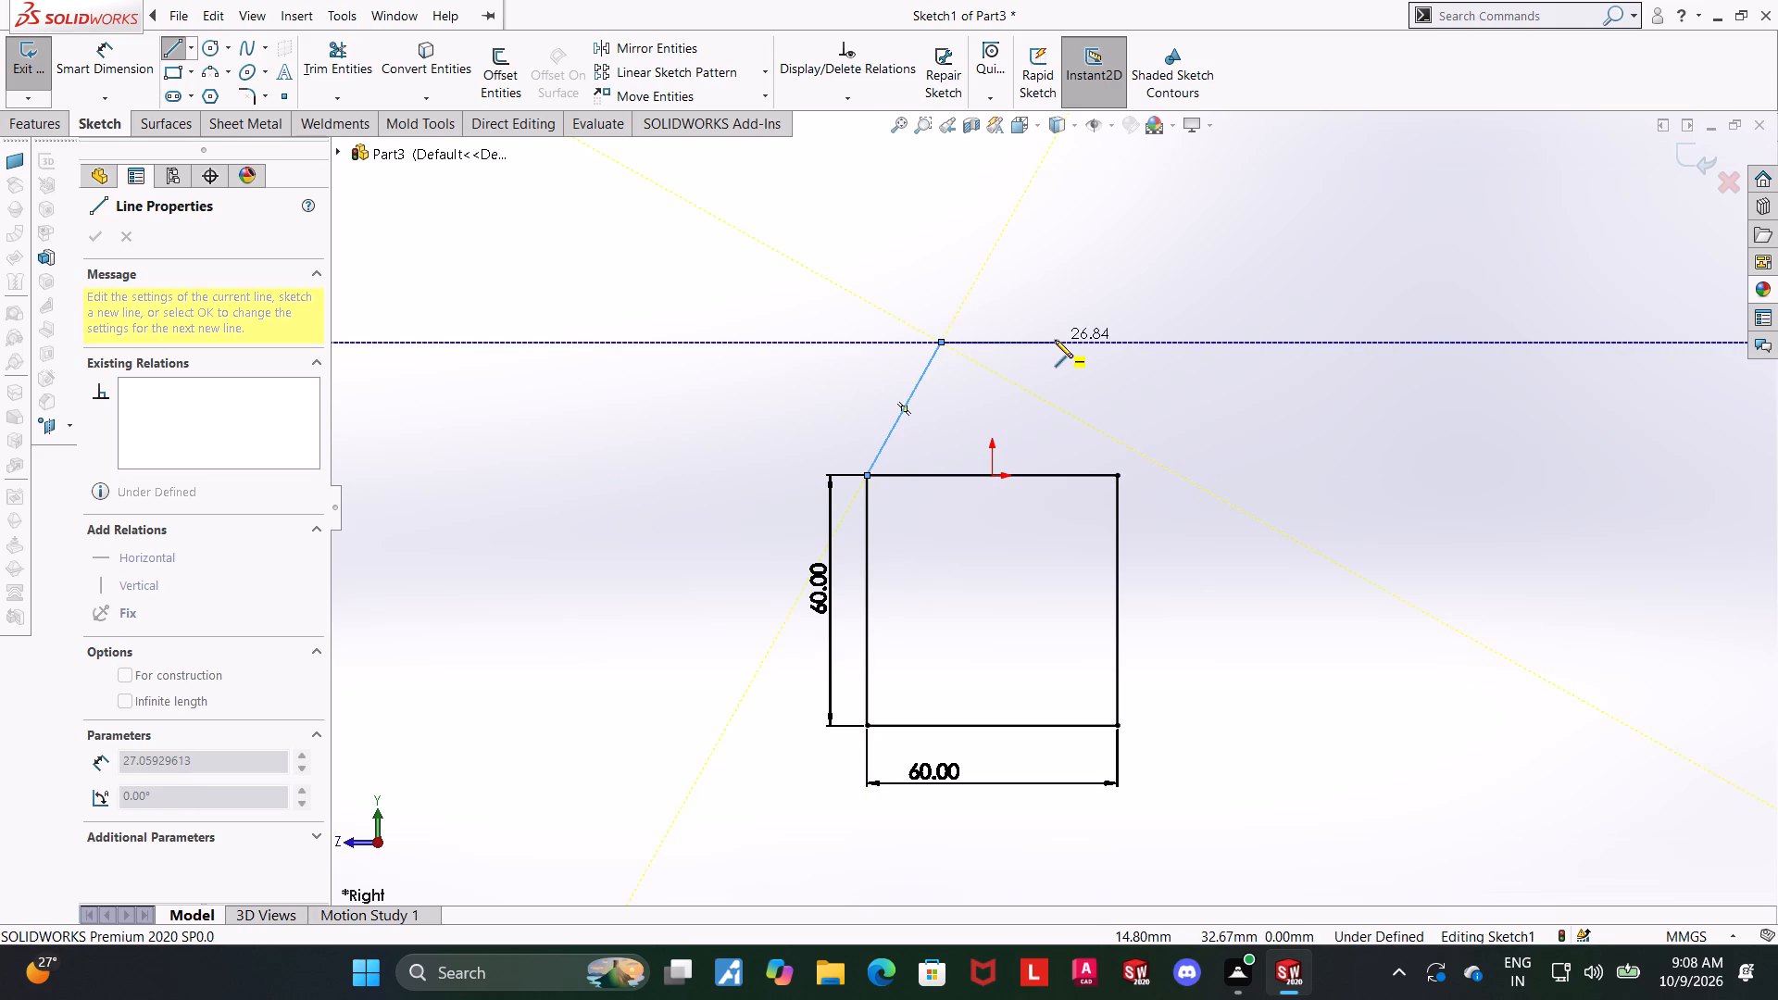
pyautogui.click(1055, 340)
pyautogui.click(1118, 473)
pyautogui.press('Escape')
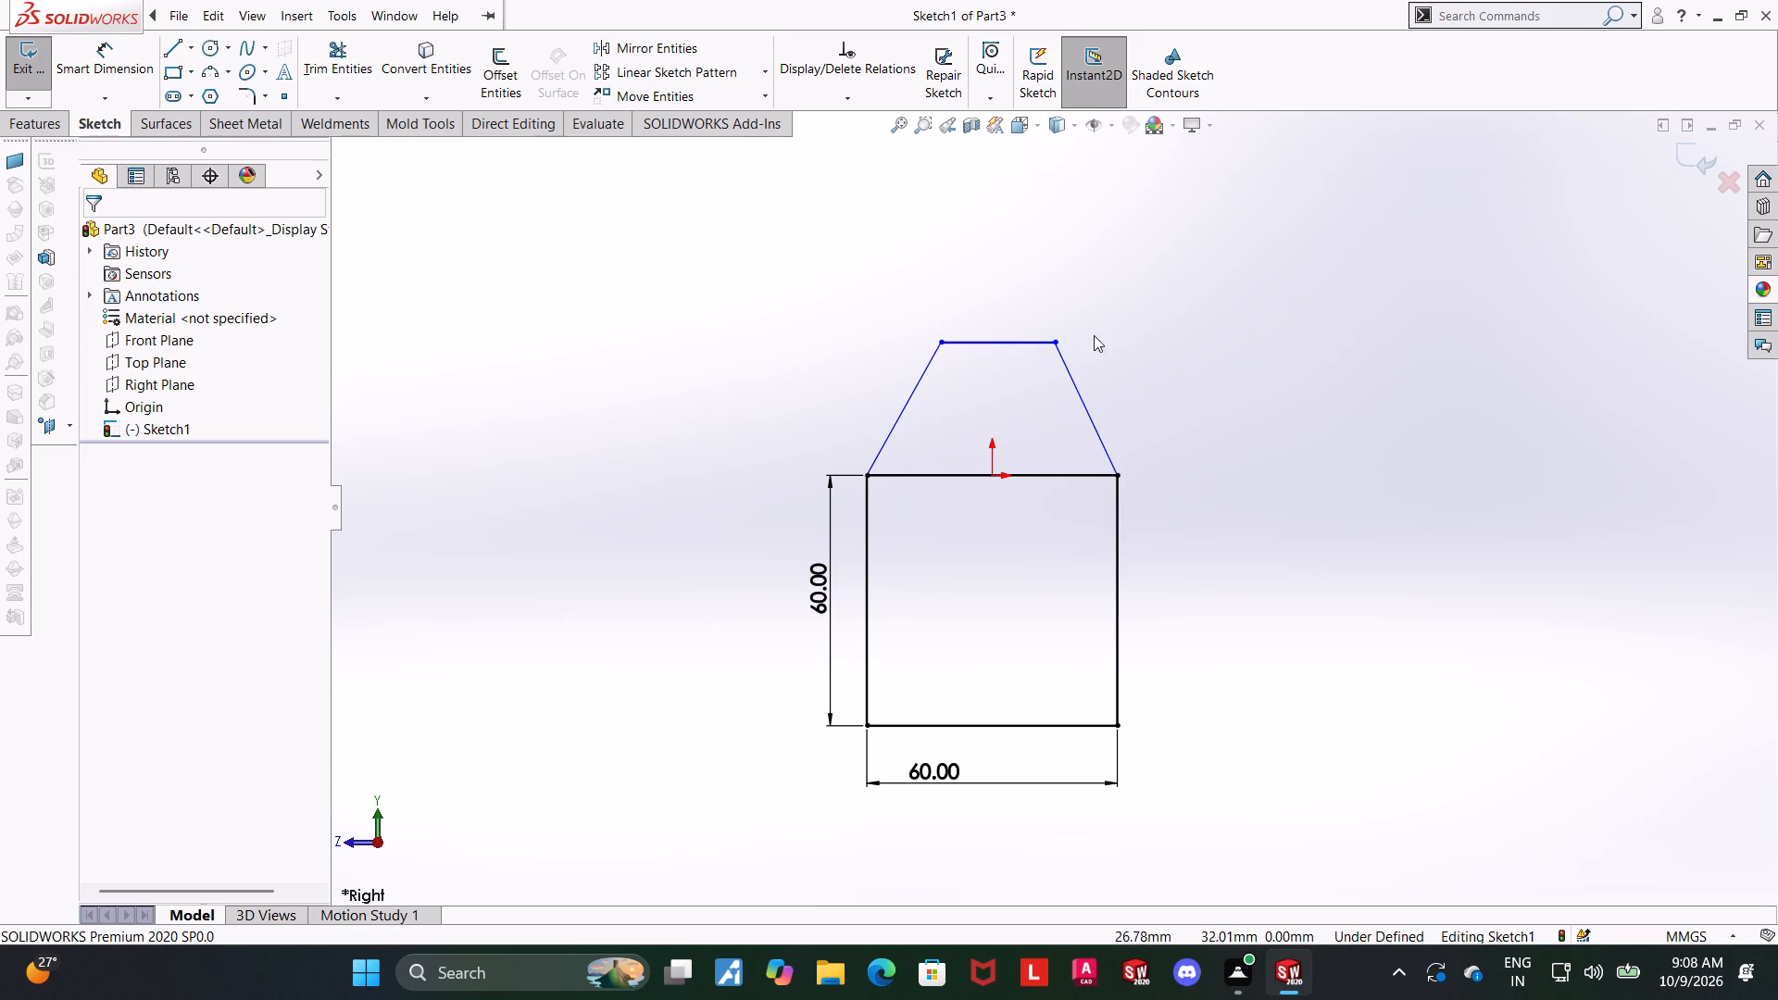
pyautogui.press('Escape')
# Dimension the short horizontal line above the square to 20 mm.
pyautogui.click(131, 73)
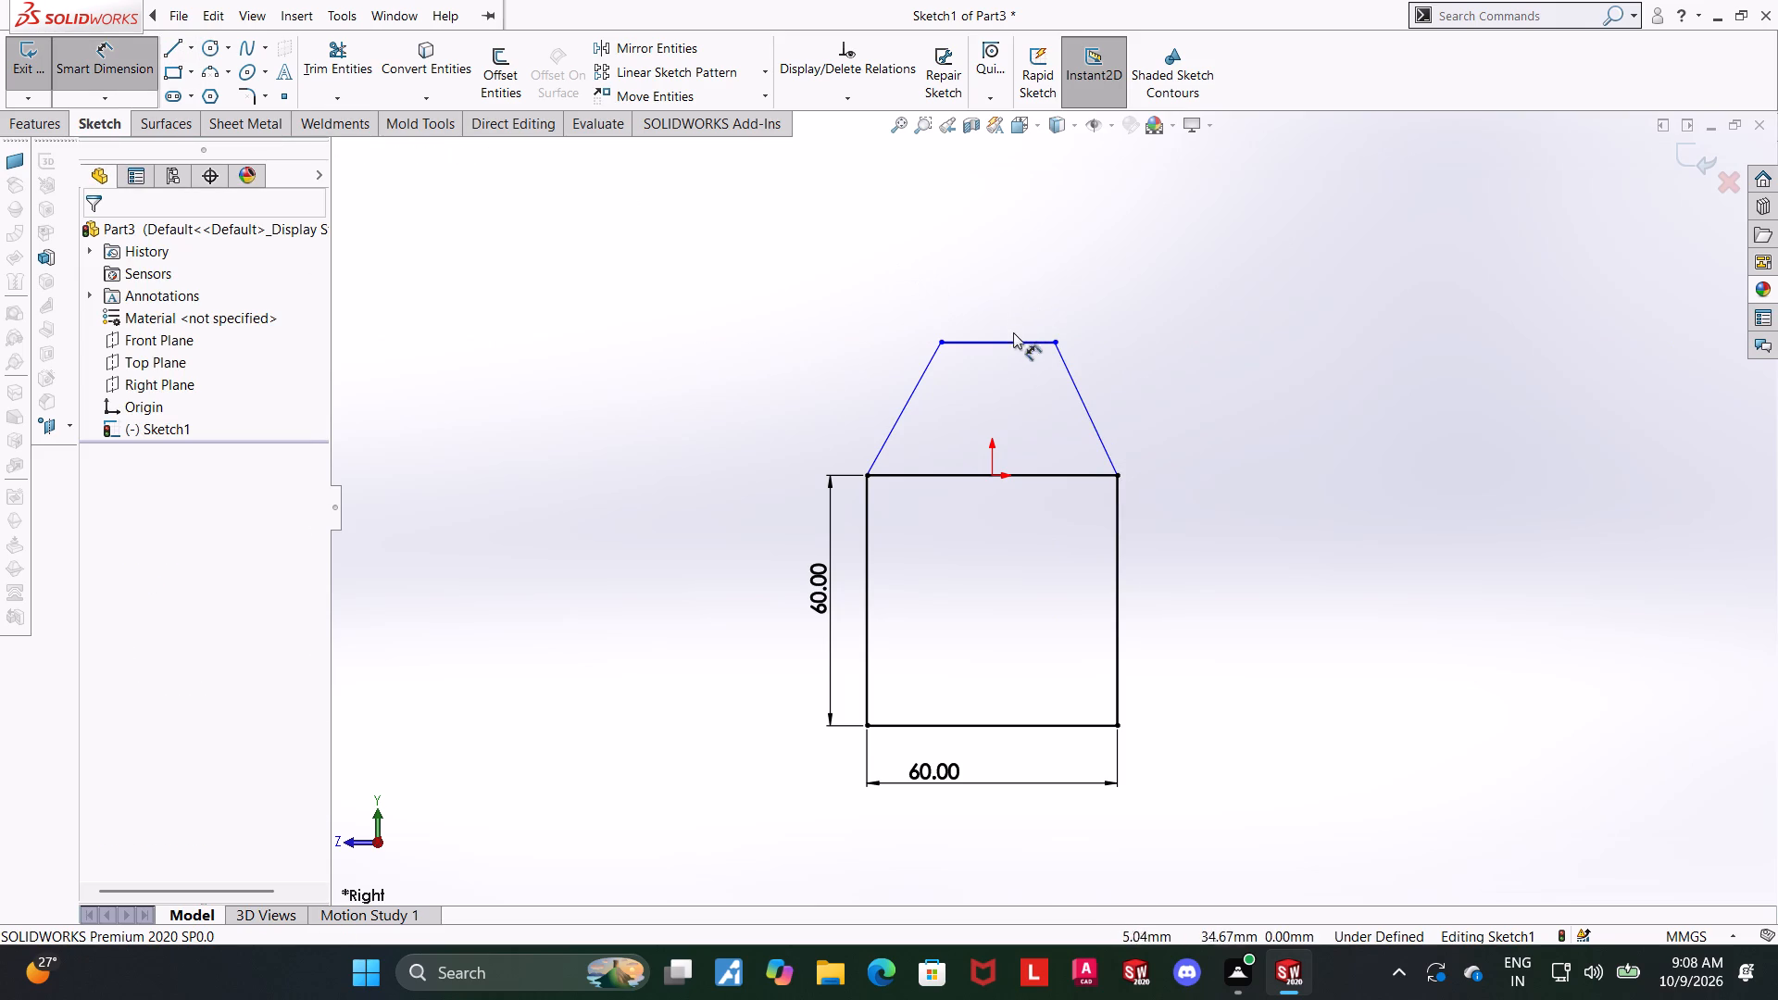
pyautogui.click(1010, 339)
pyautogui.click(1008, 293)
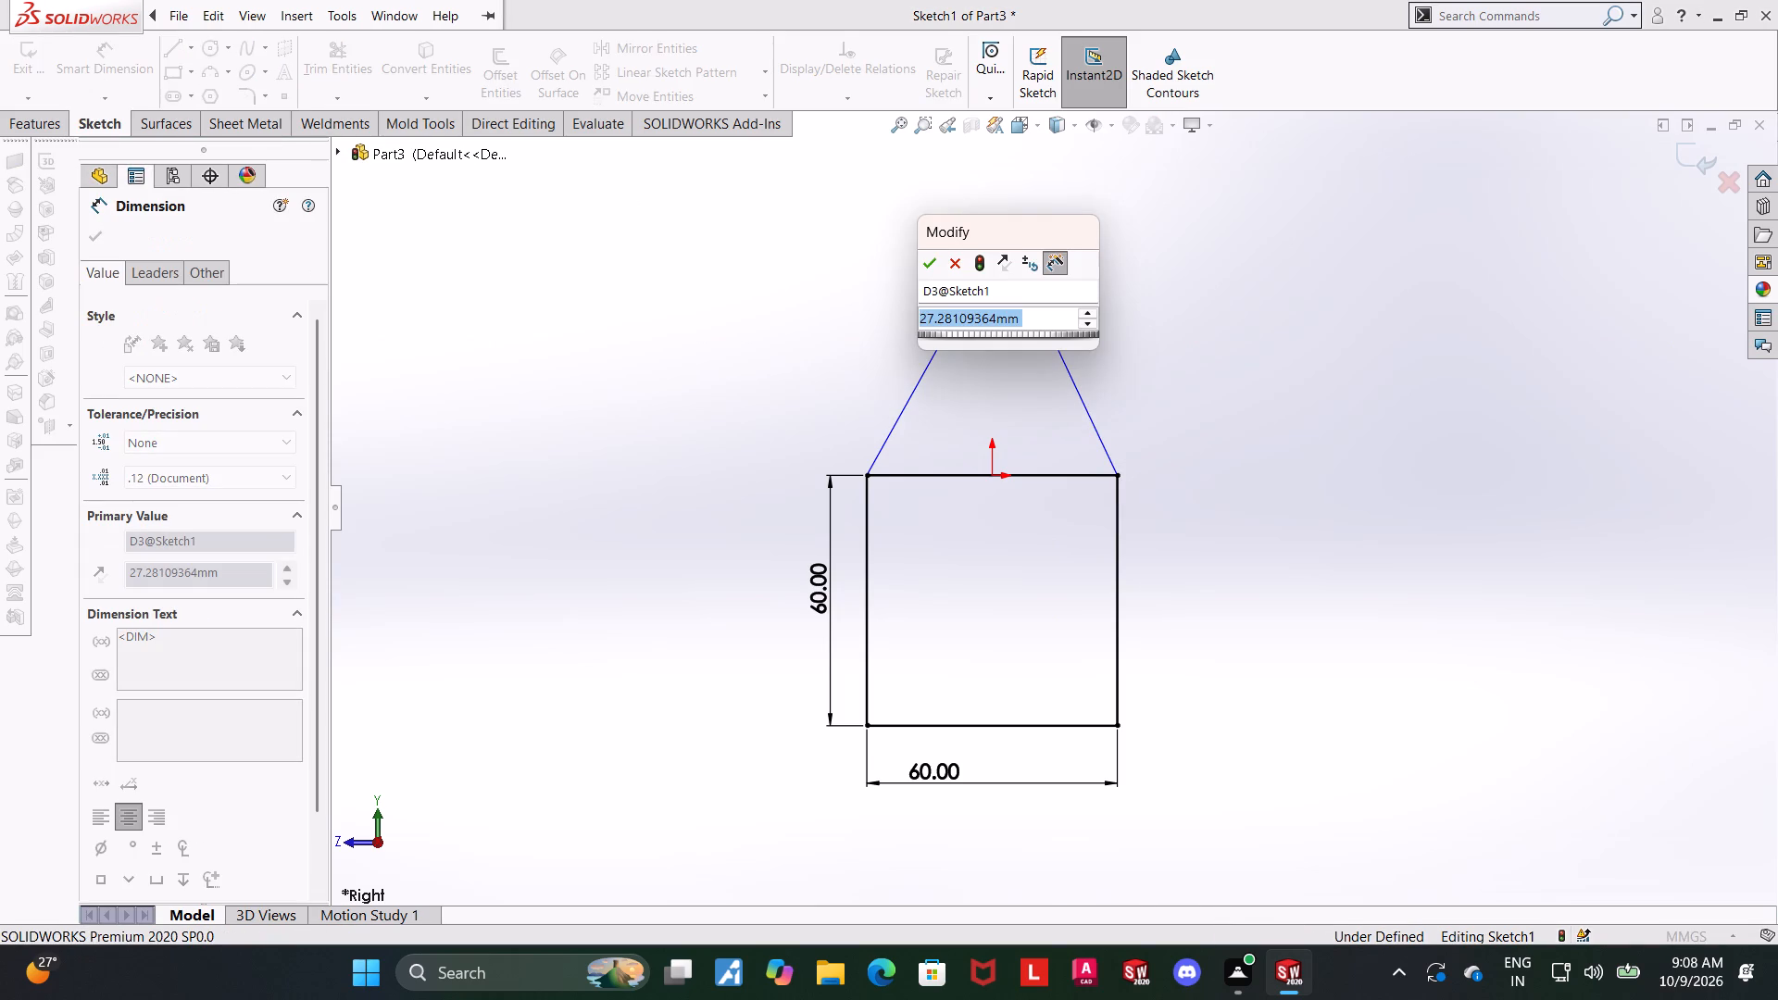
pyautogui.press('2')
pyautogui.press('0')
pyautogui.press('Return')
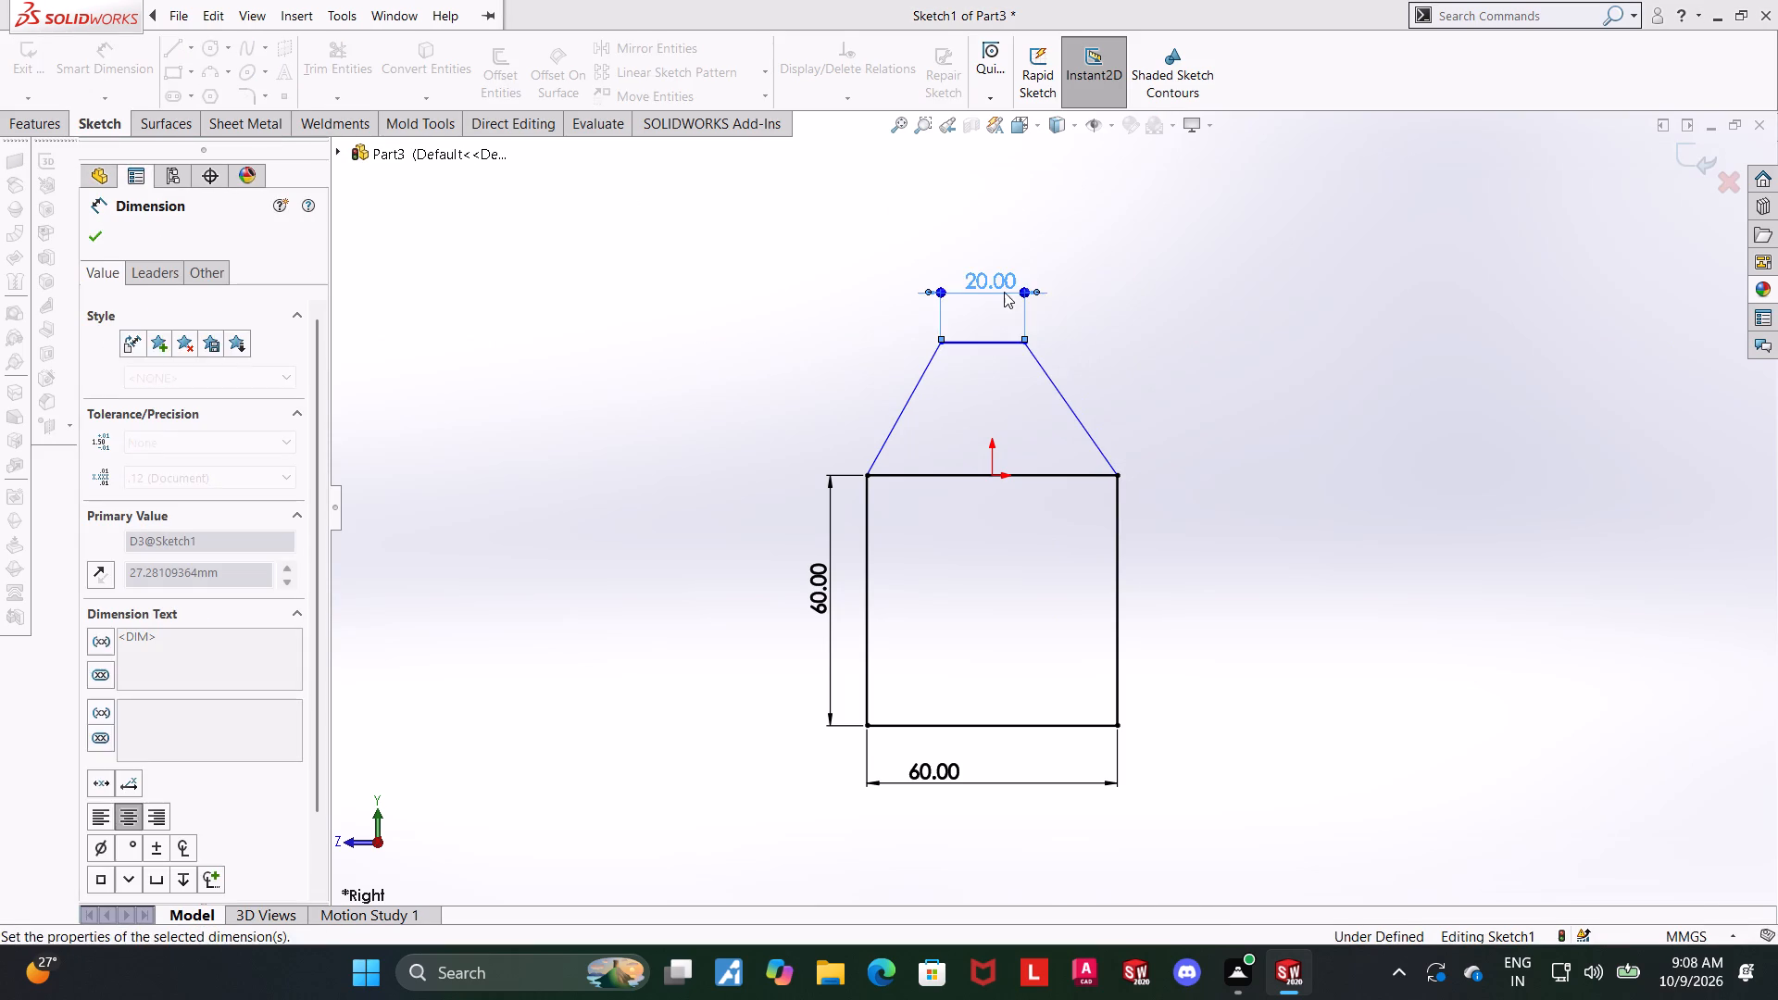
pyautogui.press('Escape')
pyautogui.press('Escape')
# Dimension the horizontal distance between the square's upper-left corner and the short top line's left endpoint to 20 mm.
pyautogui.click(126, 55)
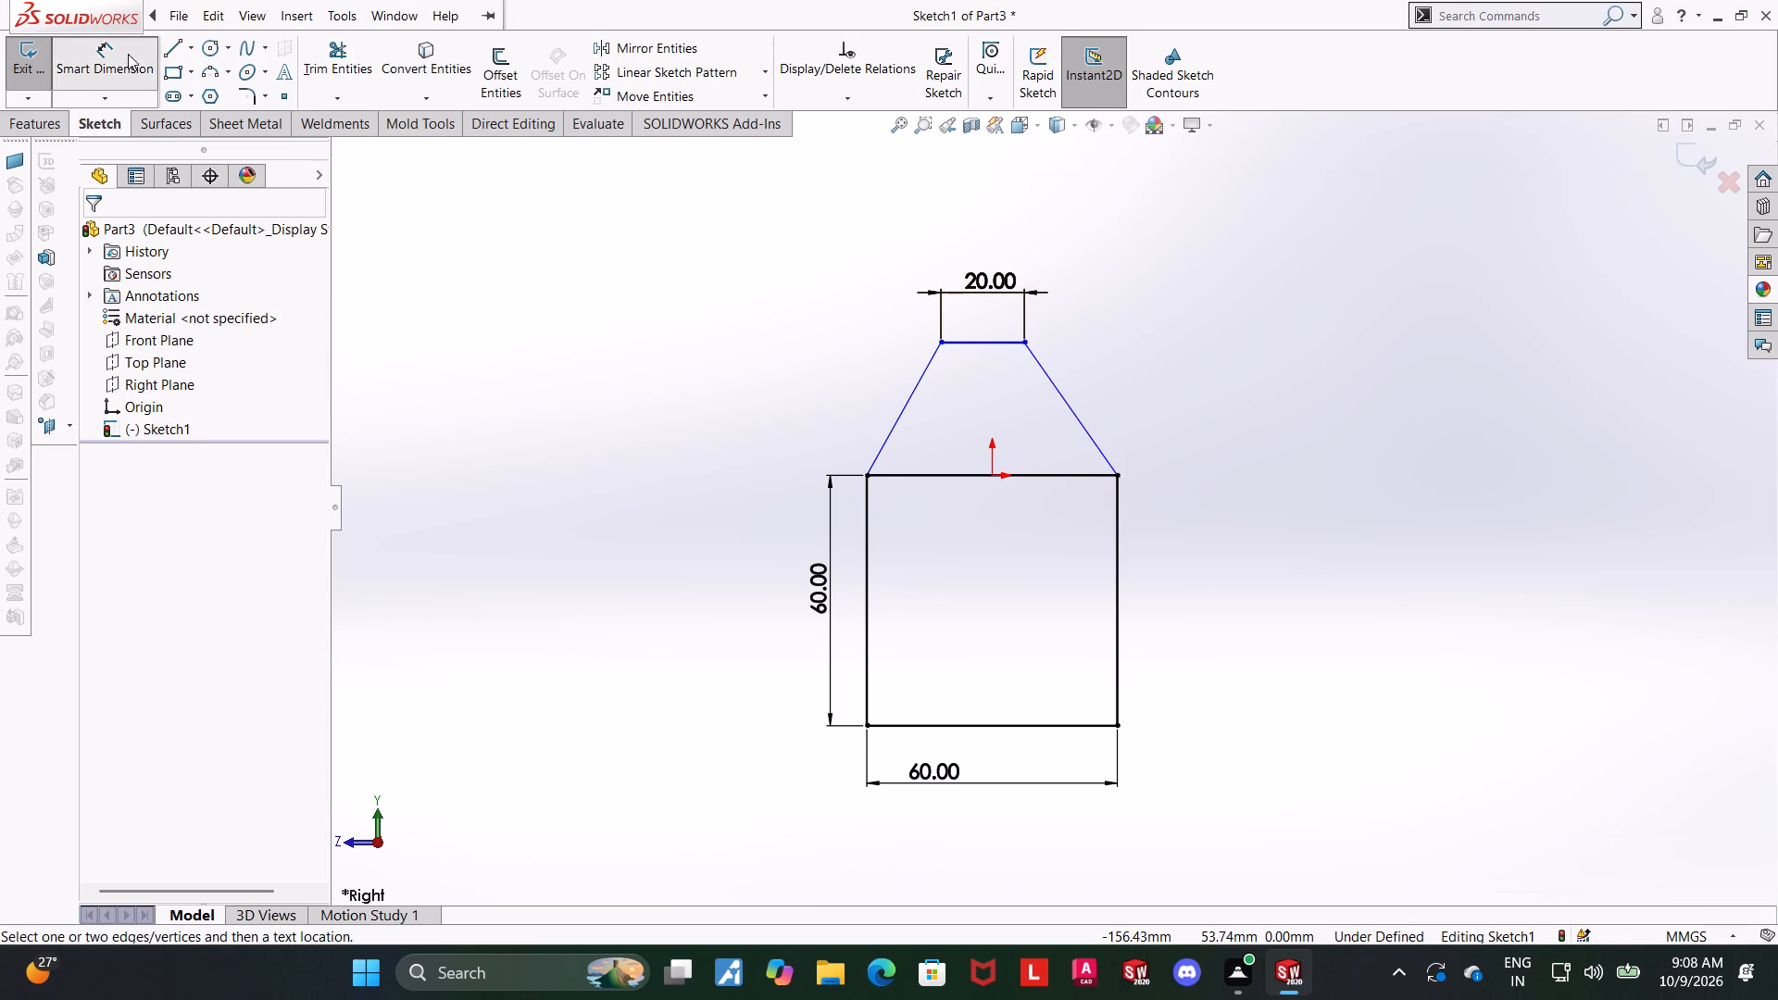
pyautogui.moveTo(862, 476); pyautogui.dragTo(865, 468)
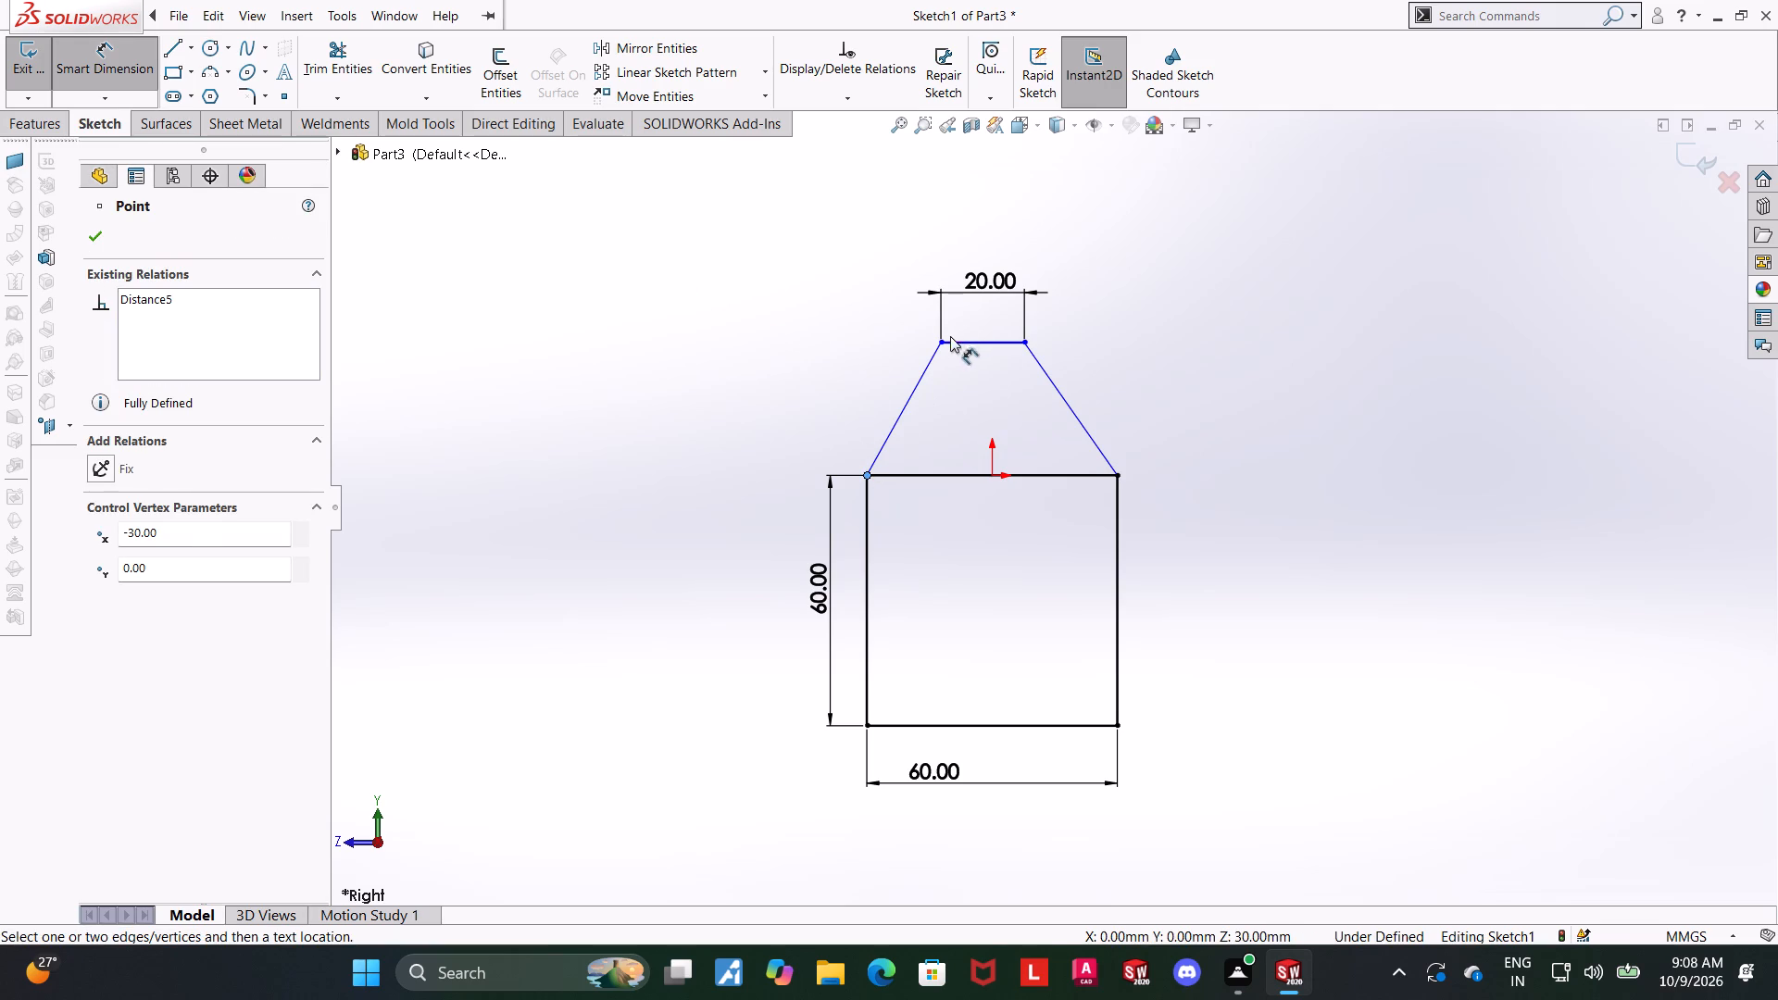
pyautogui.click(945, 341)
pyautogui.click(872, 334)
pyautogui.write('20')
pyautogui.press('Return')
pyautogui.press('Escape')
pyautogui.press('Escape')
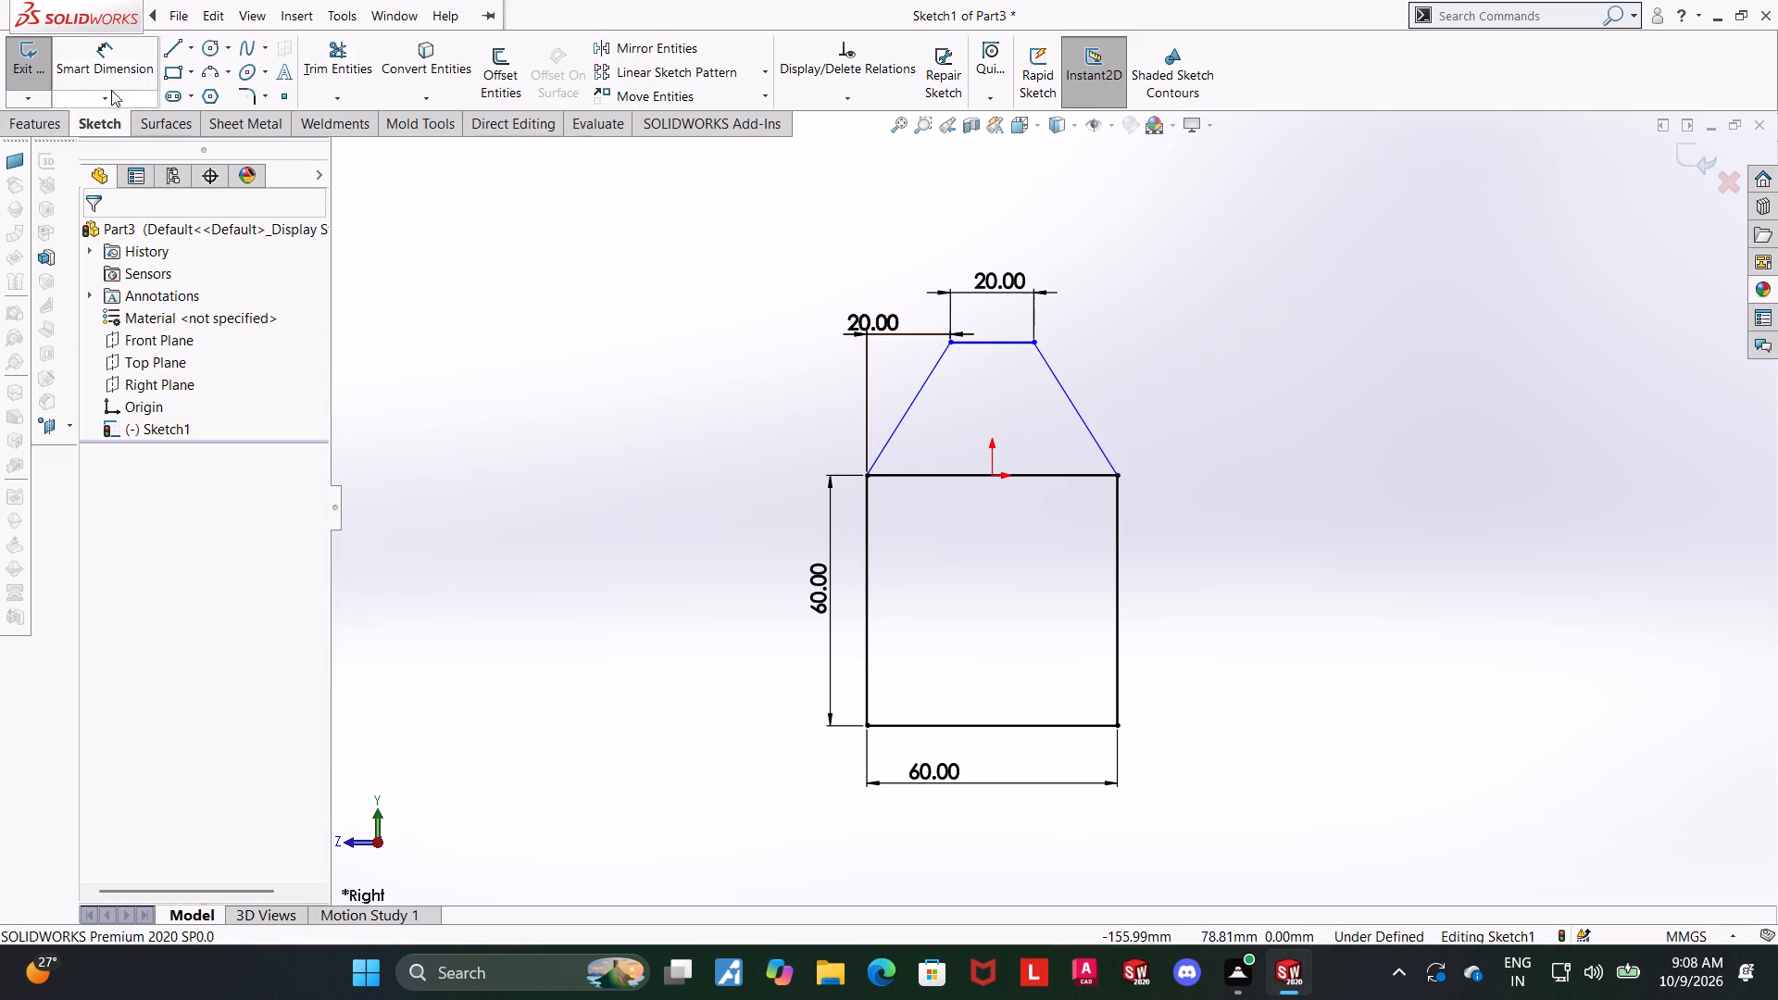
# Dimension the vertical distance between the short top line and the square's top edge to 20 mm.
pyautogui.click(132, 60)
pyautogui.click(995, 337)
pyautogui.click(919, 475)
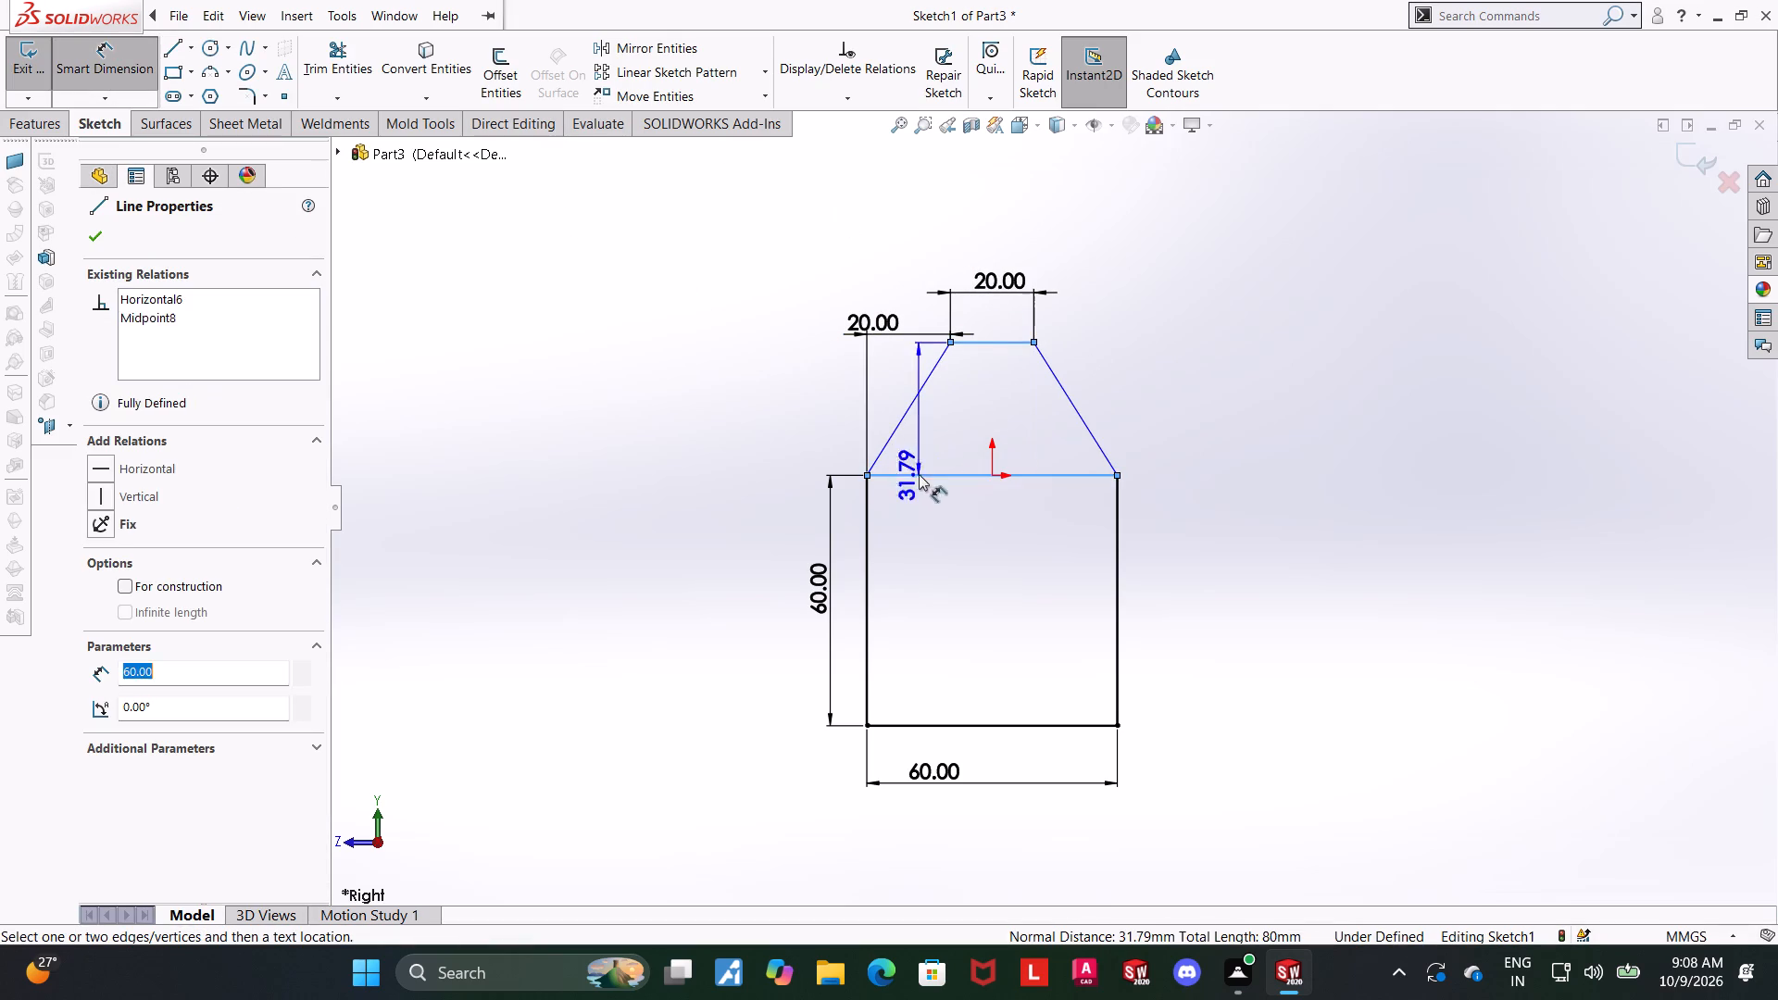
pyautogui.click(713, 425)
pyautogui.write('20')
pyautogui.press('Return')
pyautogui.press('Escape')
pyautogui.press('Escape')
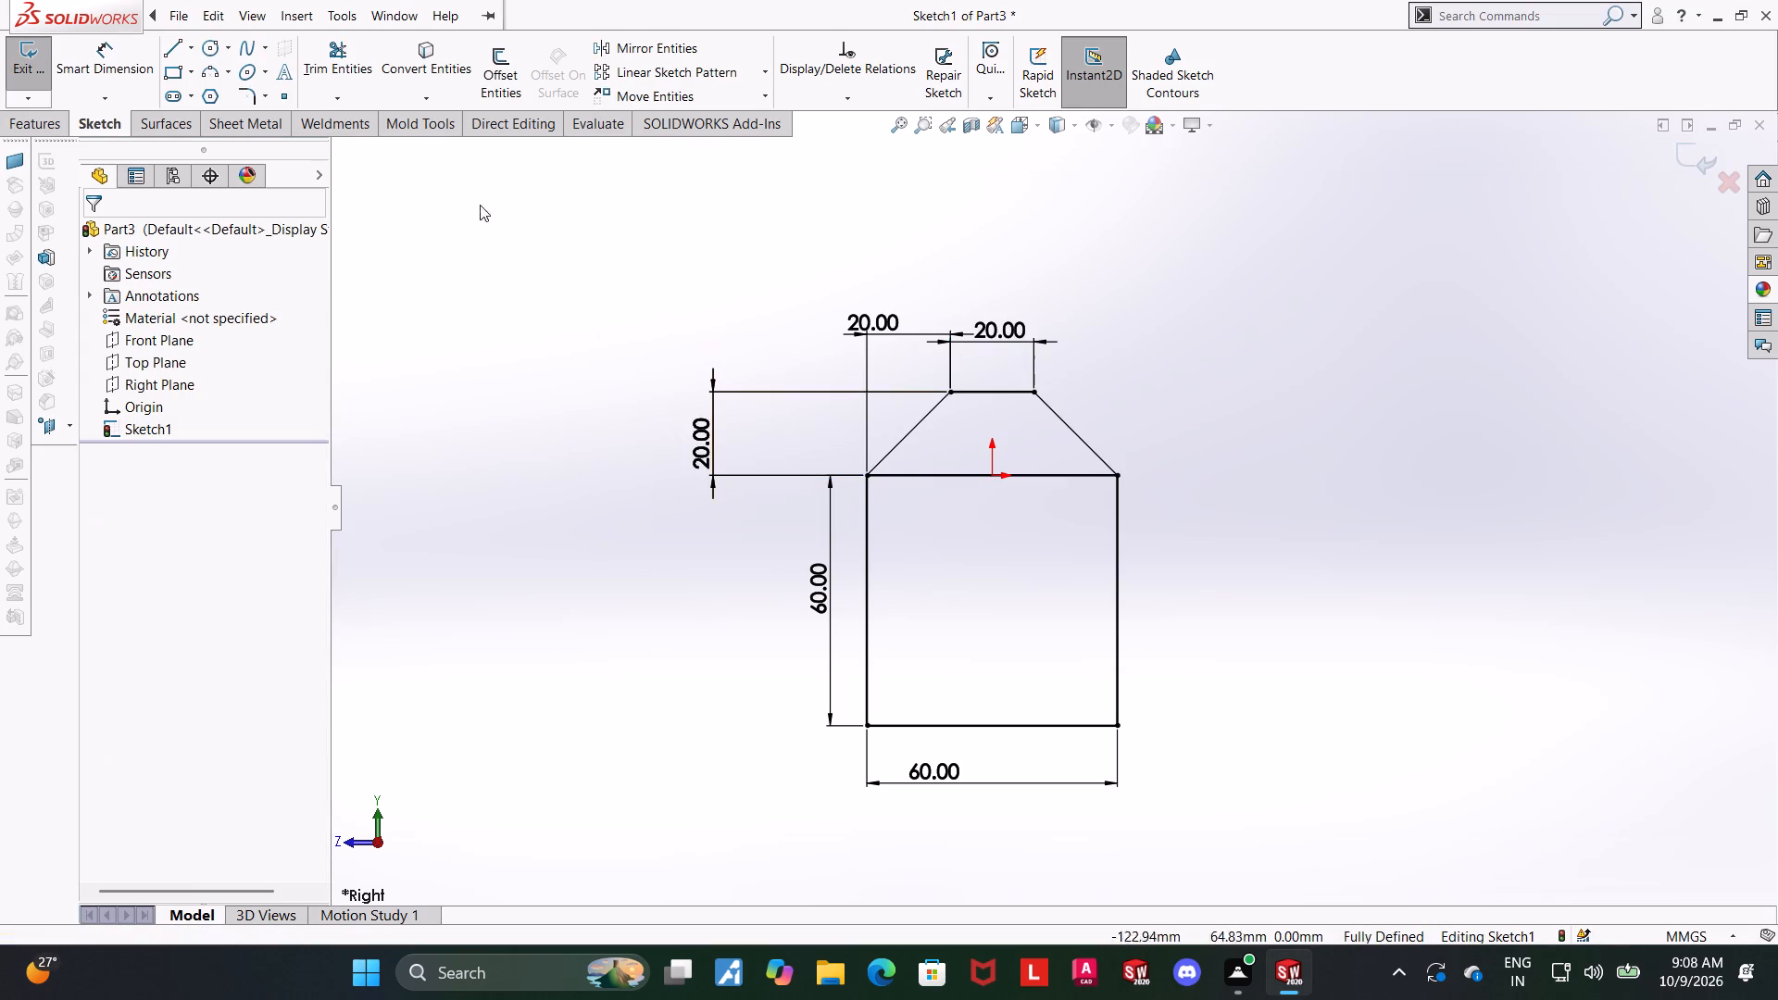
# Trim away the square's top edge so the square and the tapered section form one closed outline.
pyautogui.scroll(-2, 1104, 368)
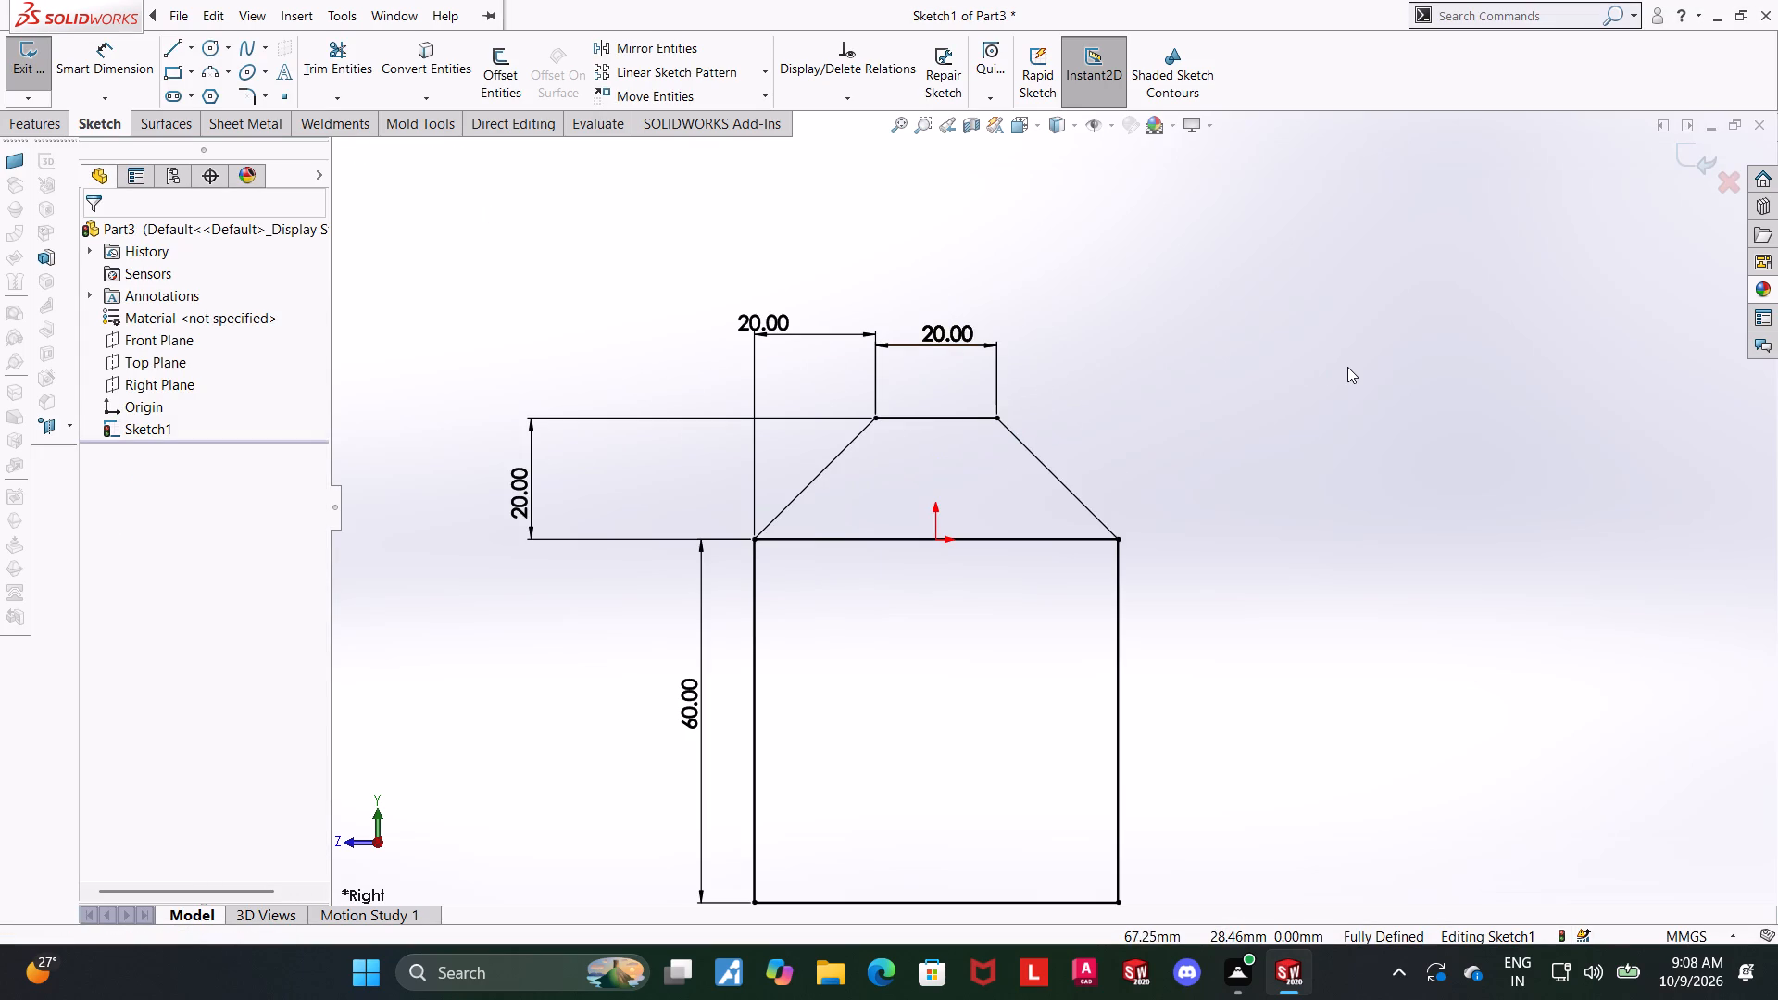
pyautogui.press('Escape')
pyautogui.press('Escape')
pyautogui.scroll(2, 1334, 347)
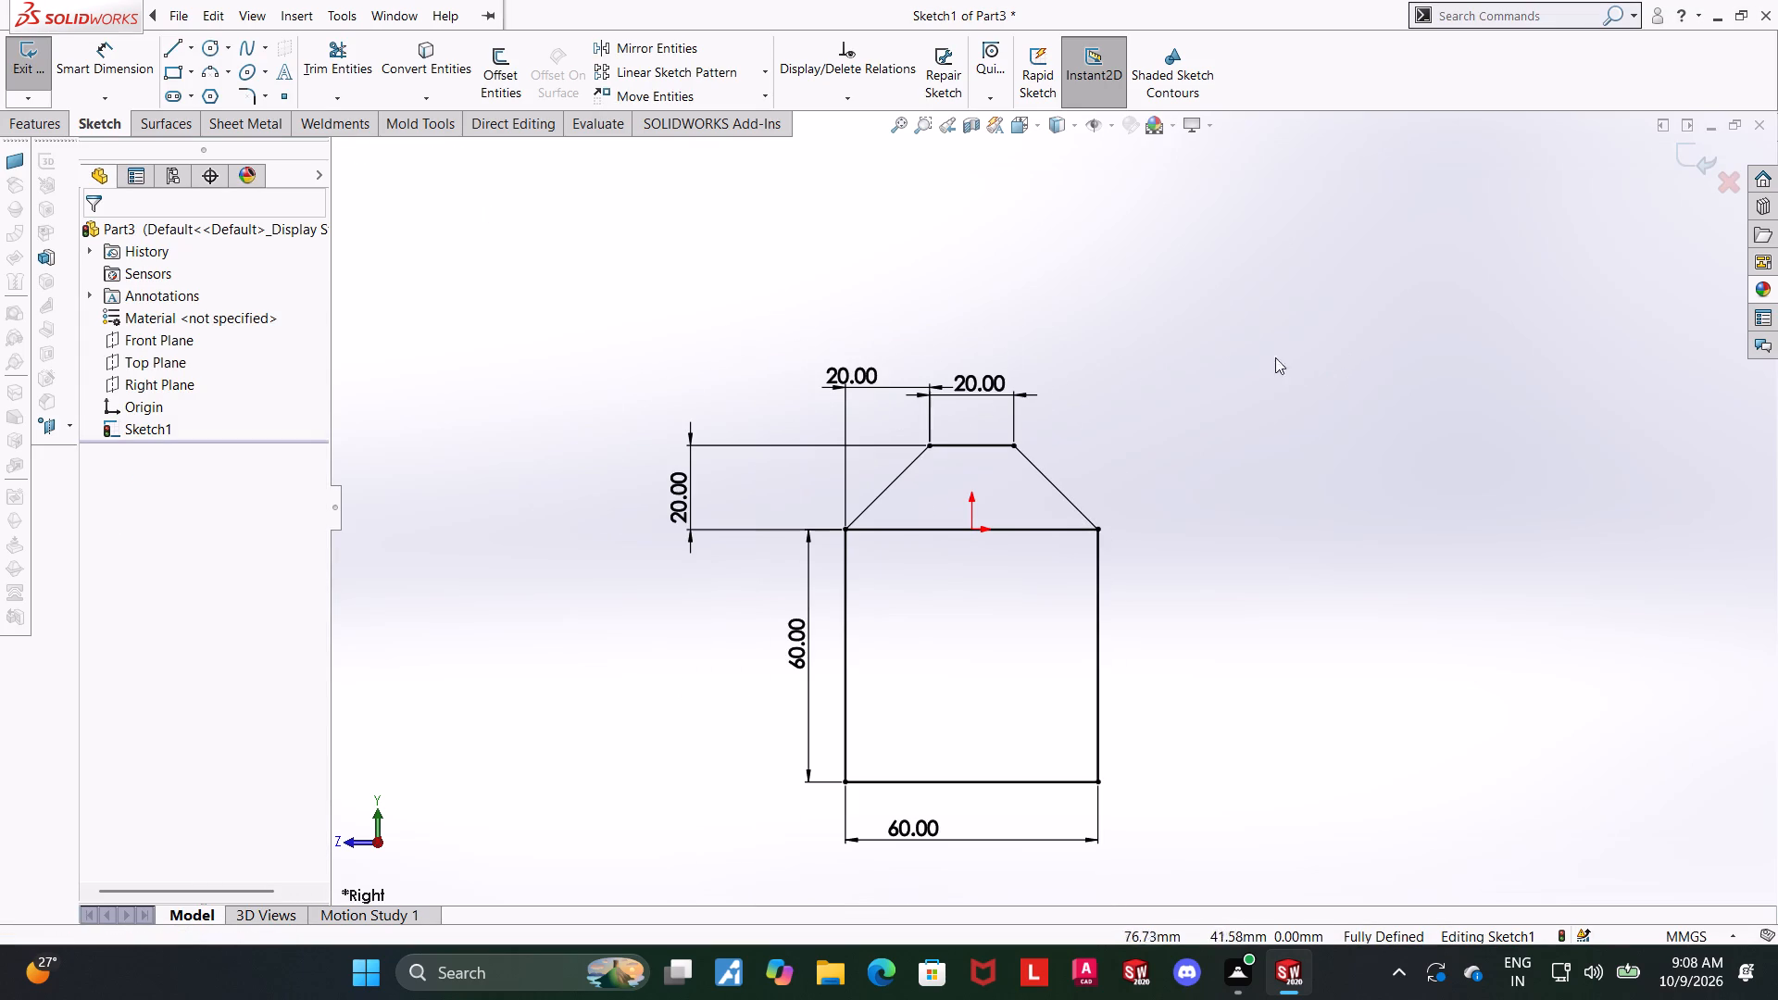
pyautogui.click(356, 56)
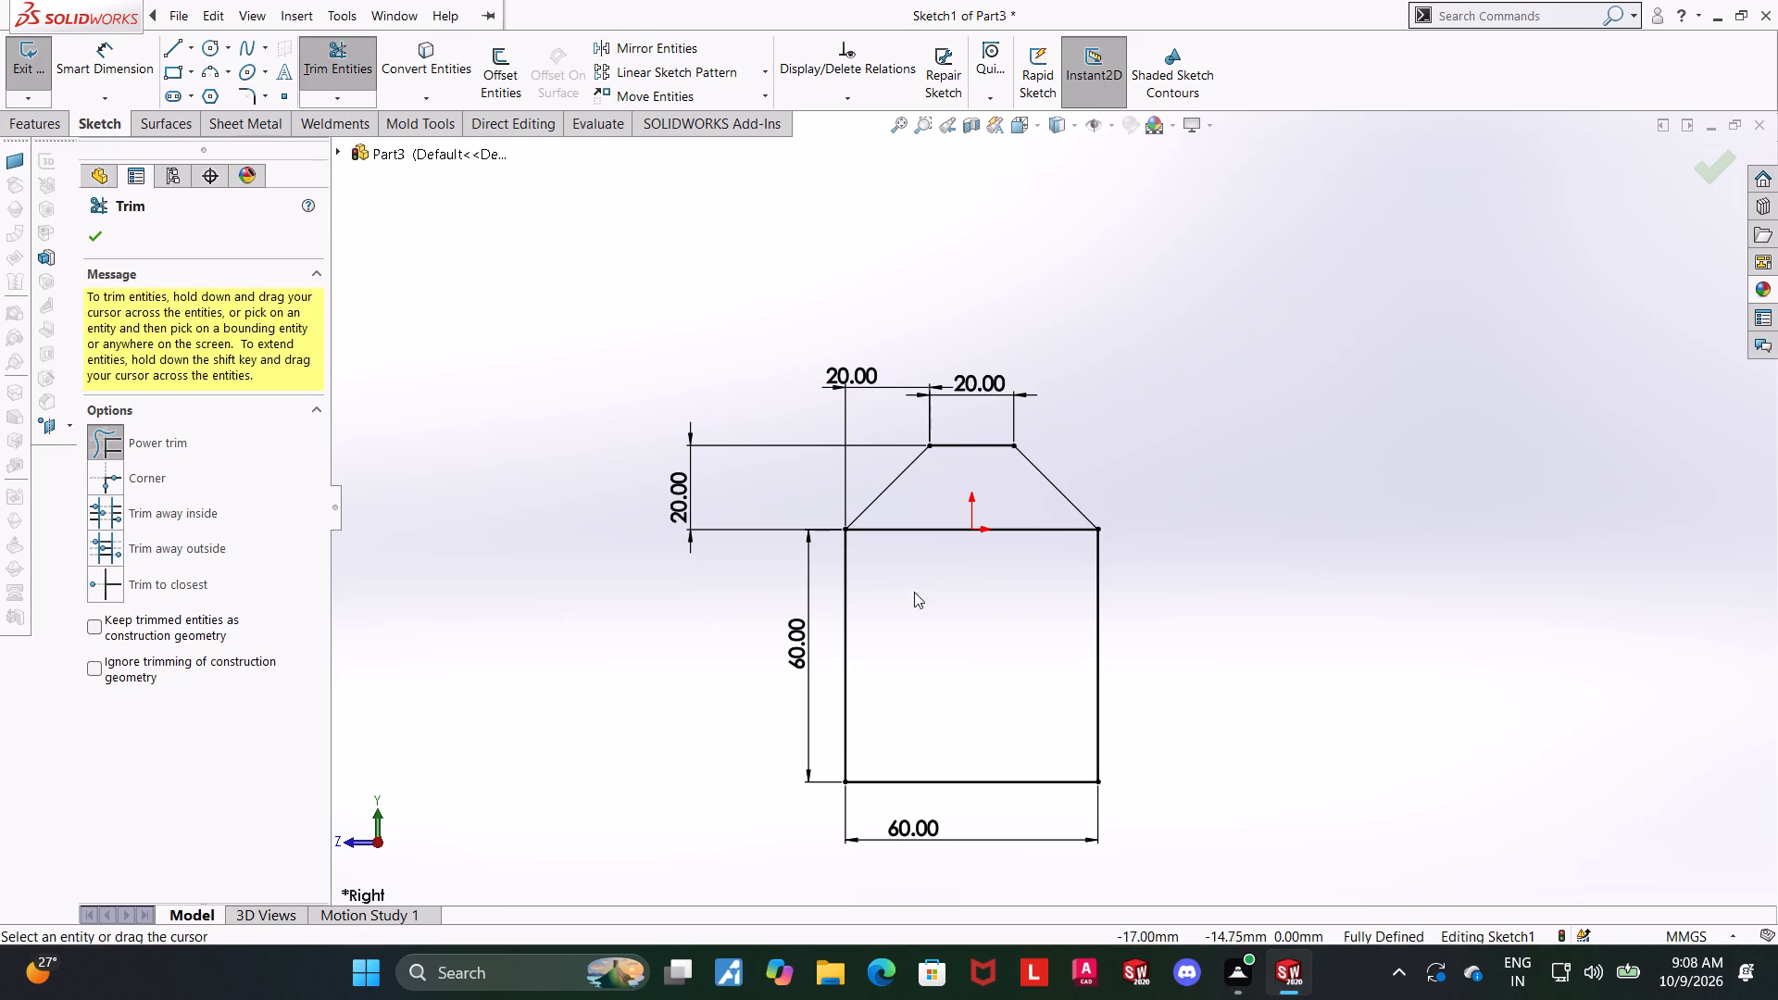
pyautogui.moveTo(1013, 484); pyautogui.dragTo(1004, 544)
pyautogui.press('Escape')
pyautogui.press('Escape')
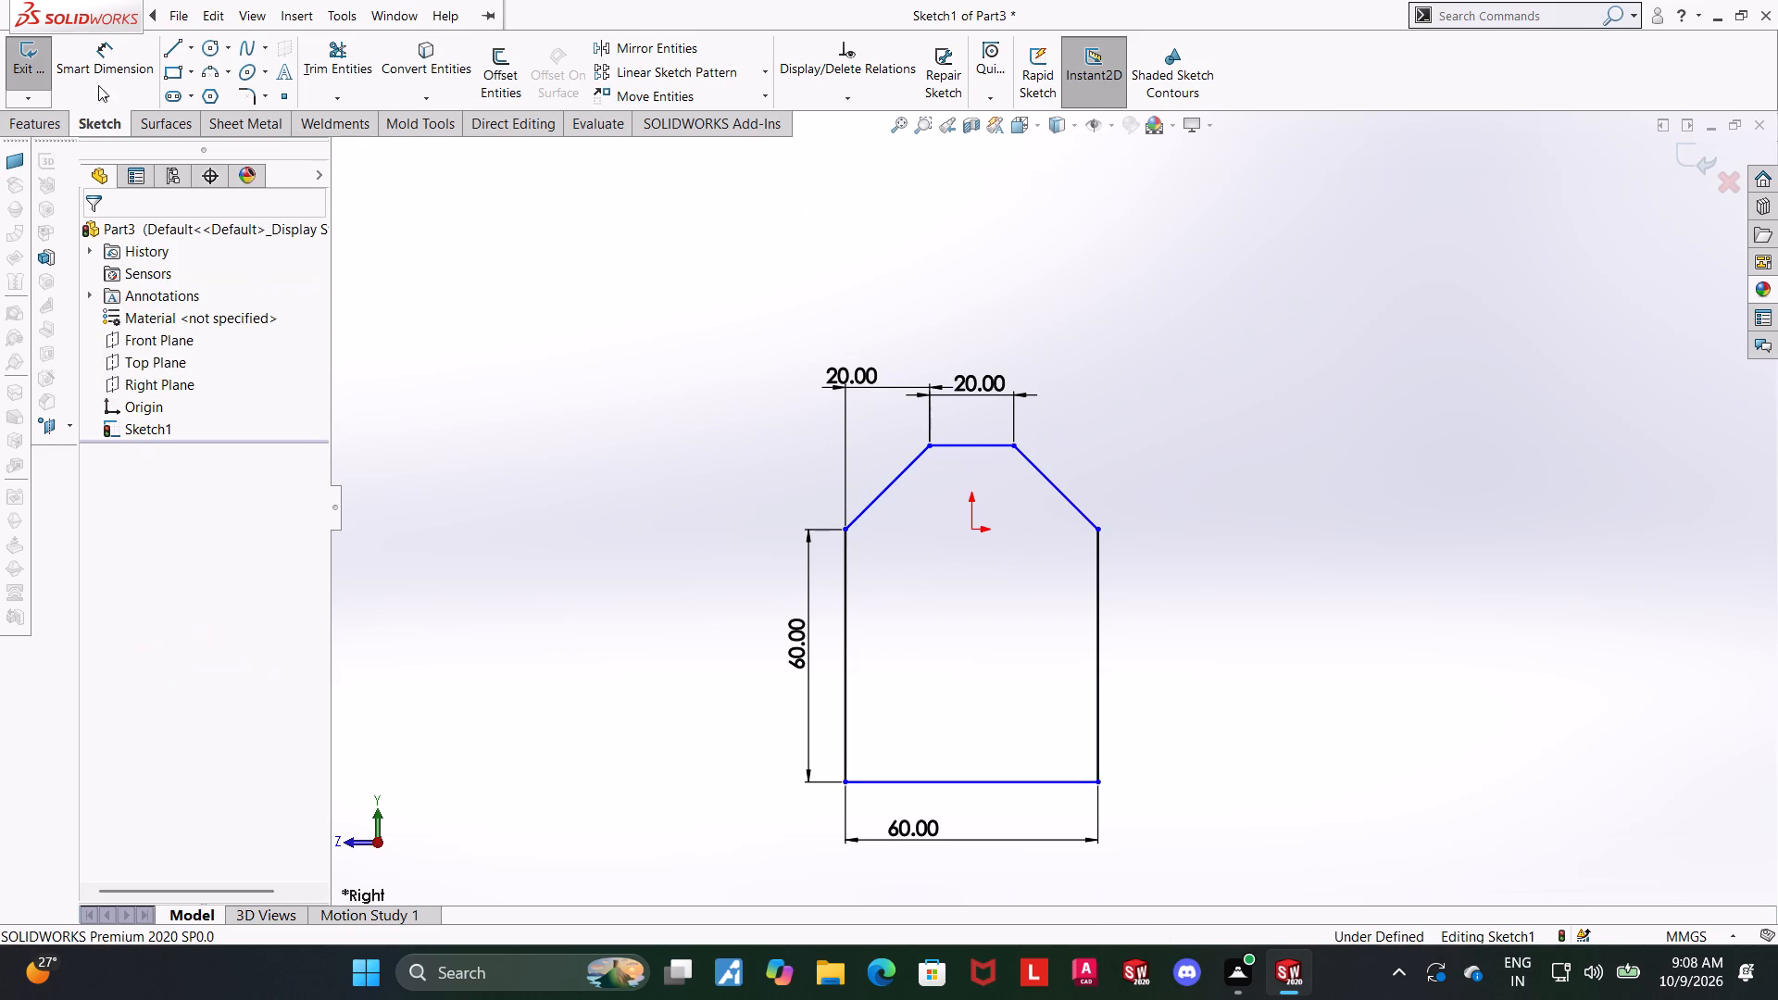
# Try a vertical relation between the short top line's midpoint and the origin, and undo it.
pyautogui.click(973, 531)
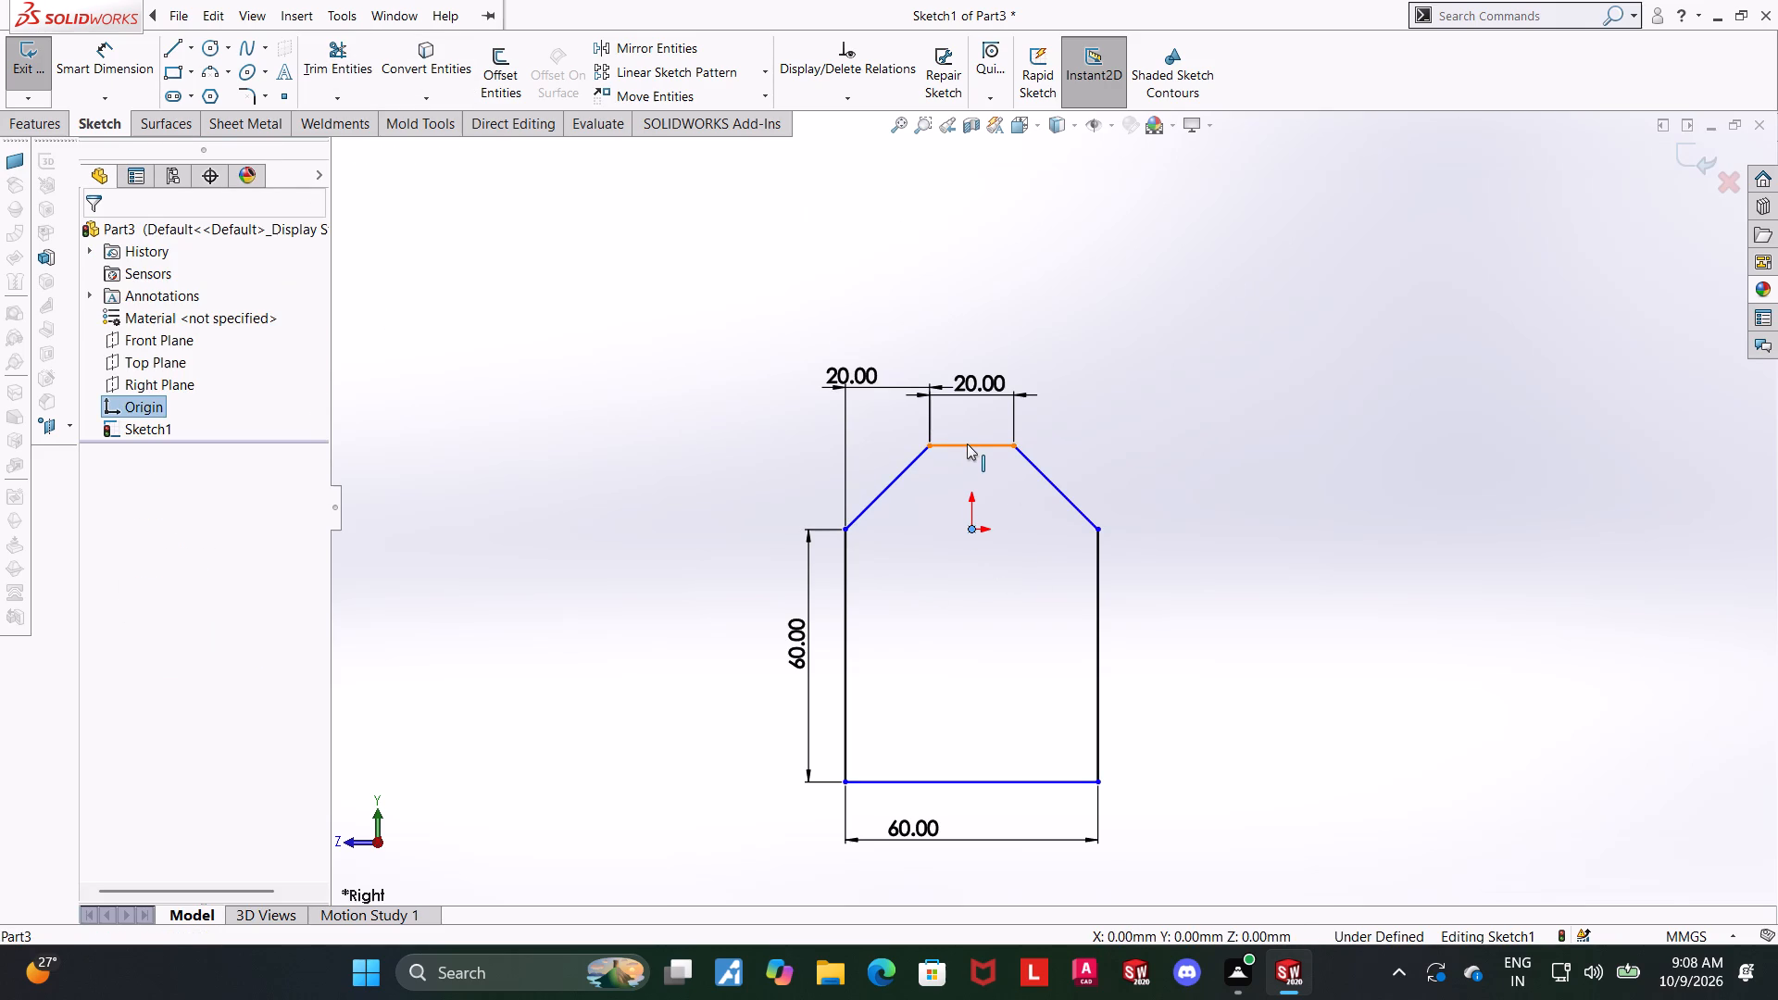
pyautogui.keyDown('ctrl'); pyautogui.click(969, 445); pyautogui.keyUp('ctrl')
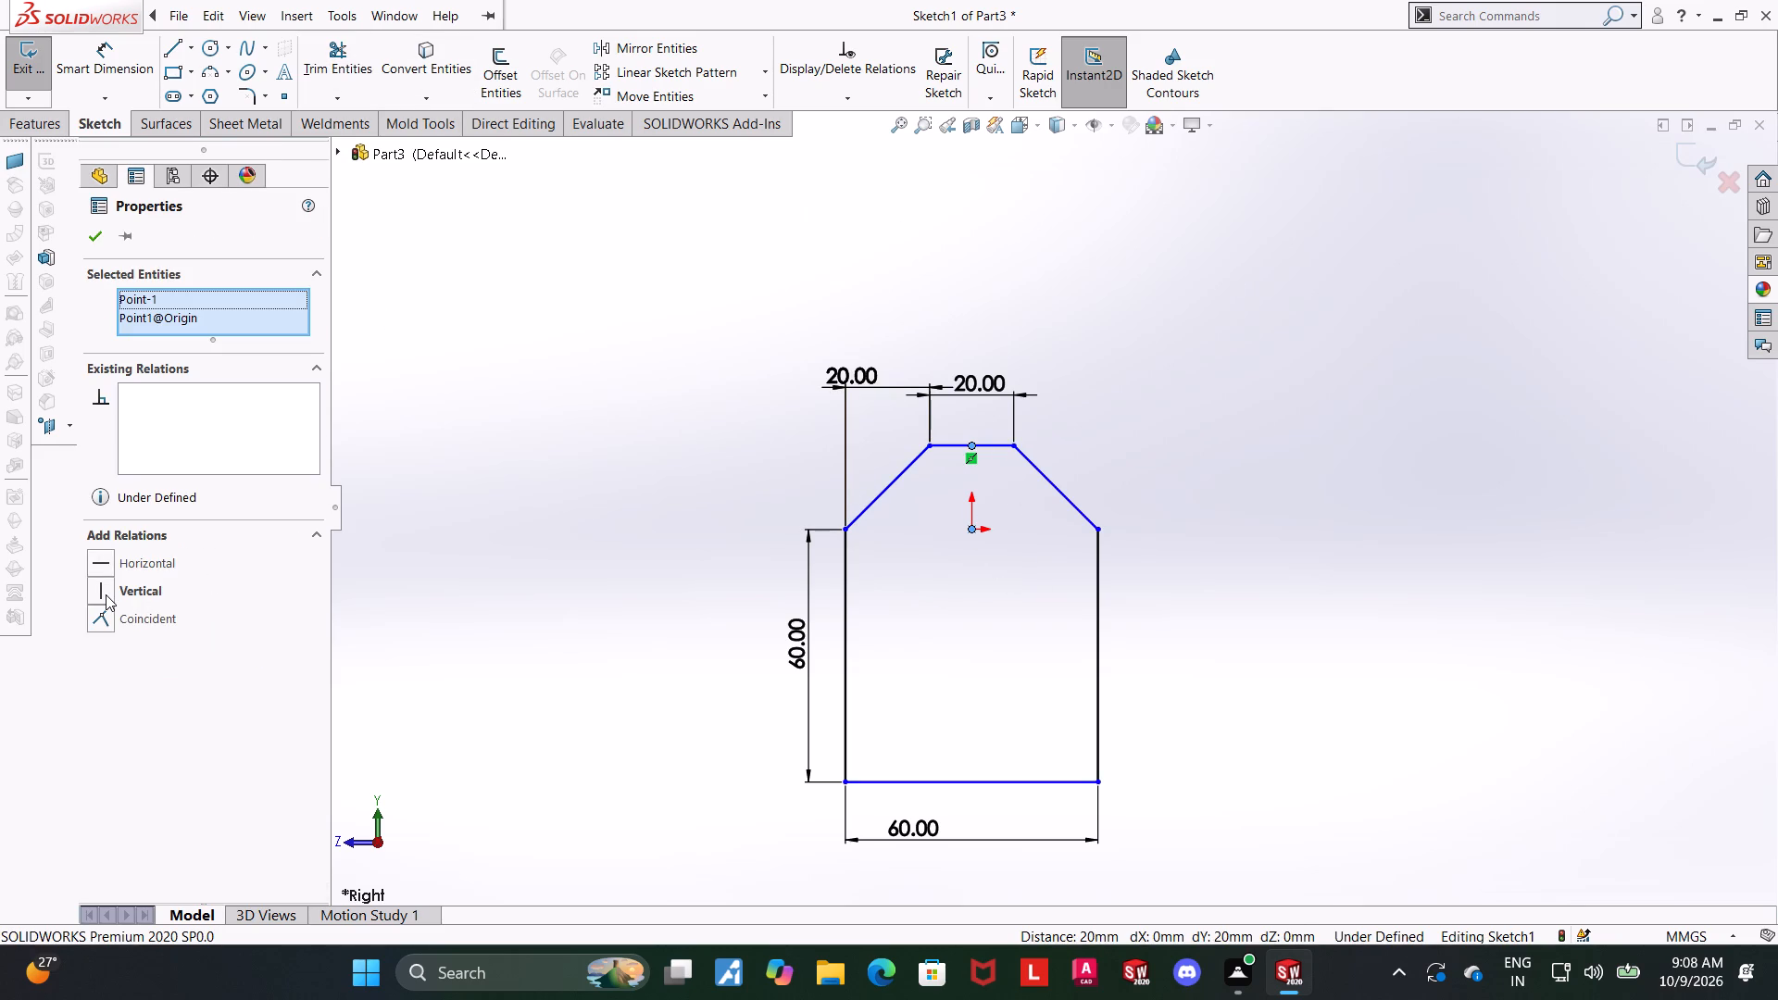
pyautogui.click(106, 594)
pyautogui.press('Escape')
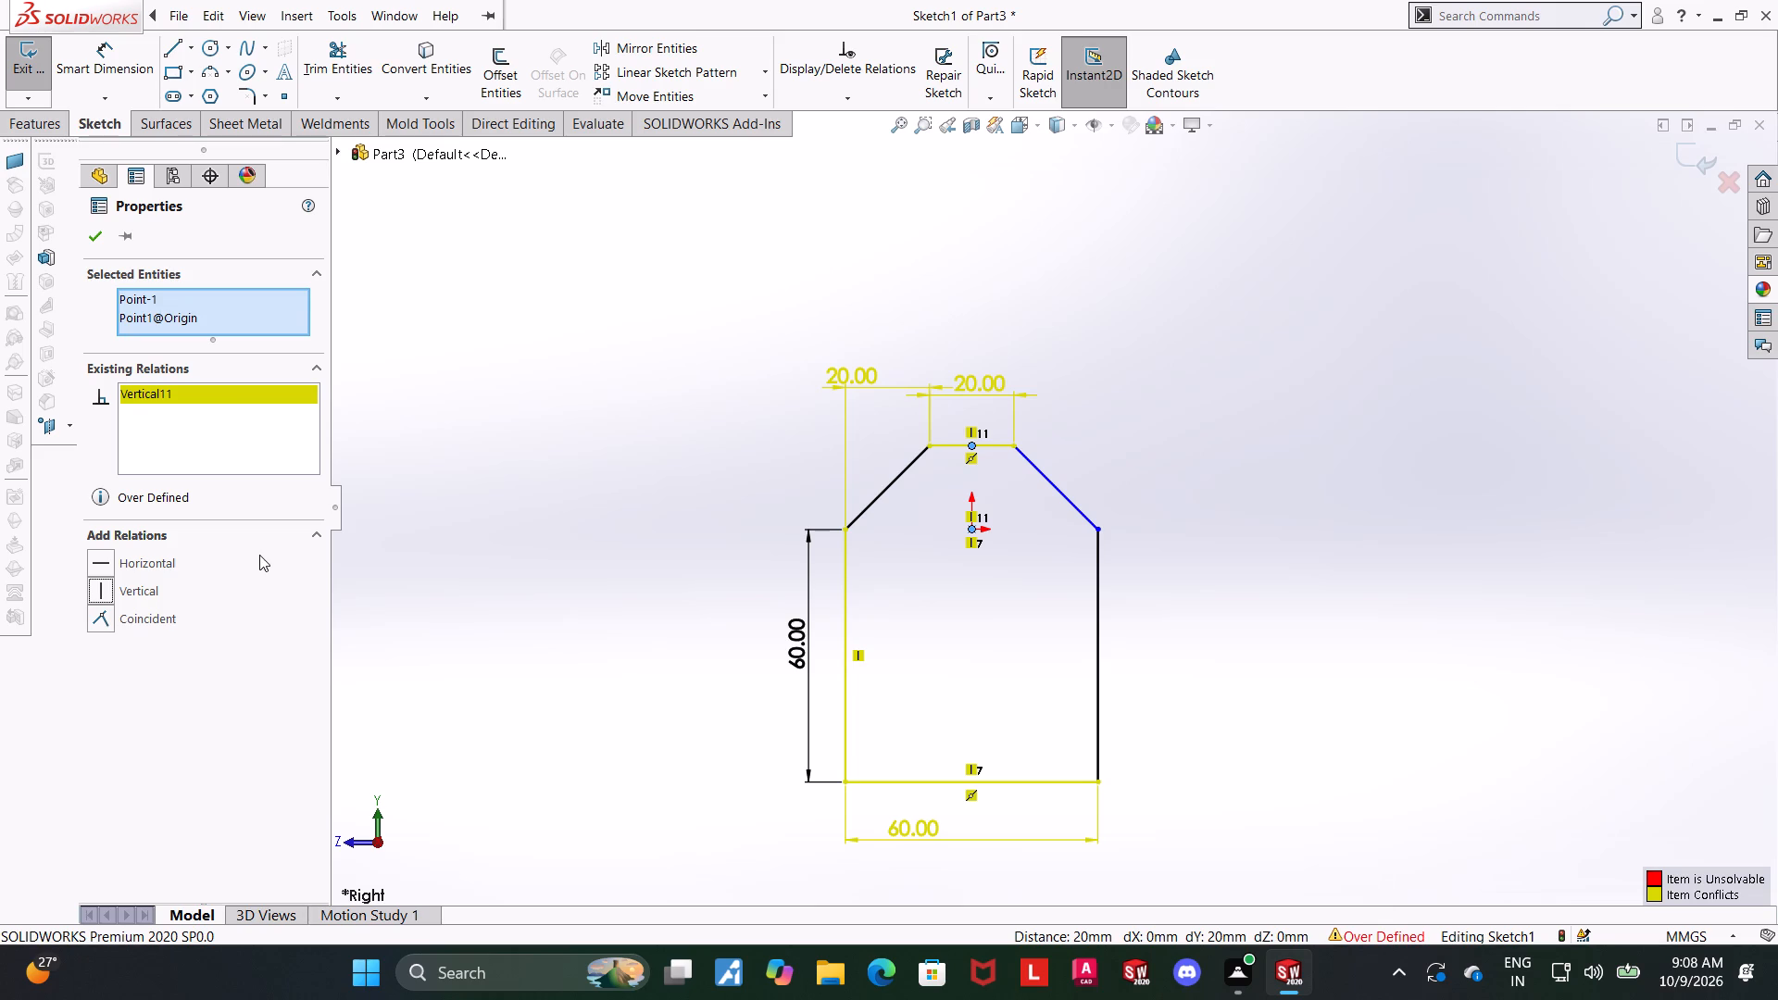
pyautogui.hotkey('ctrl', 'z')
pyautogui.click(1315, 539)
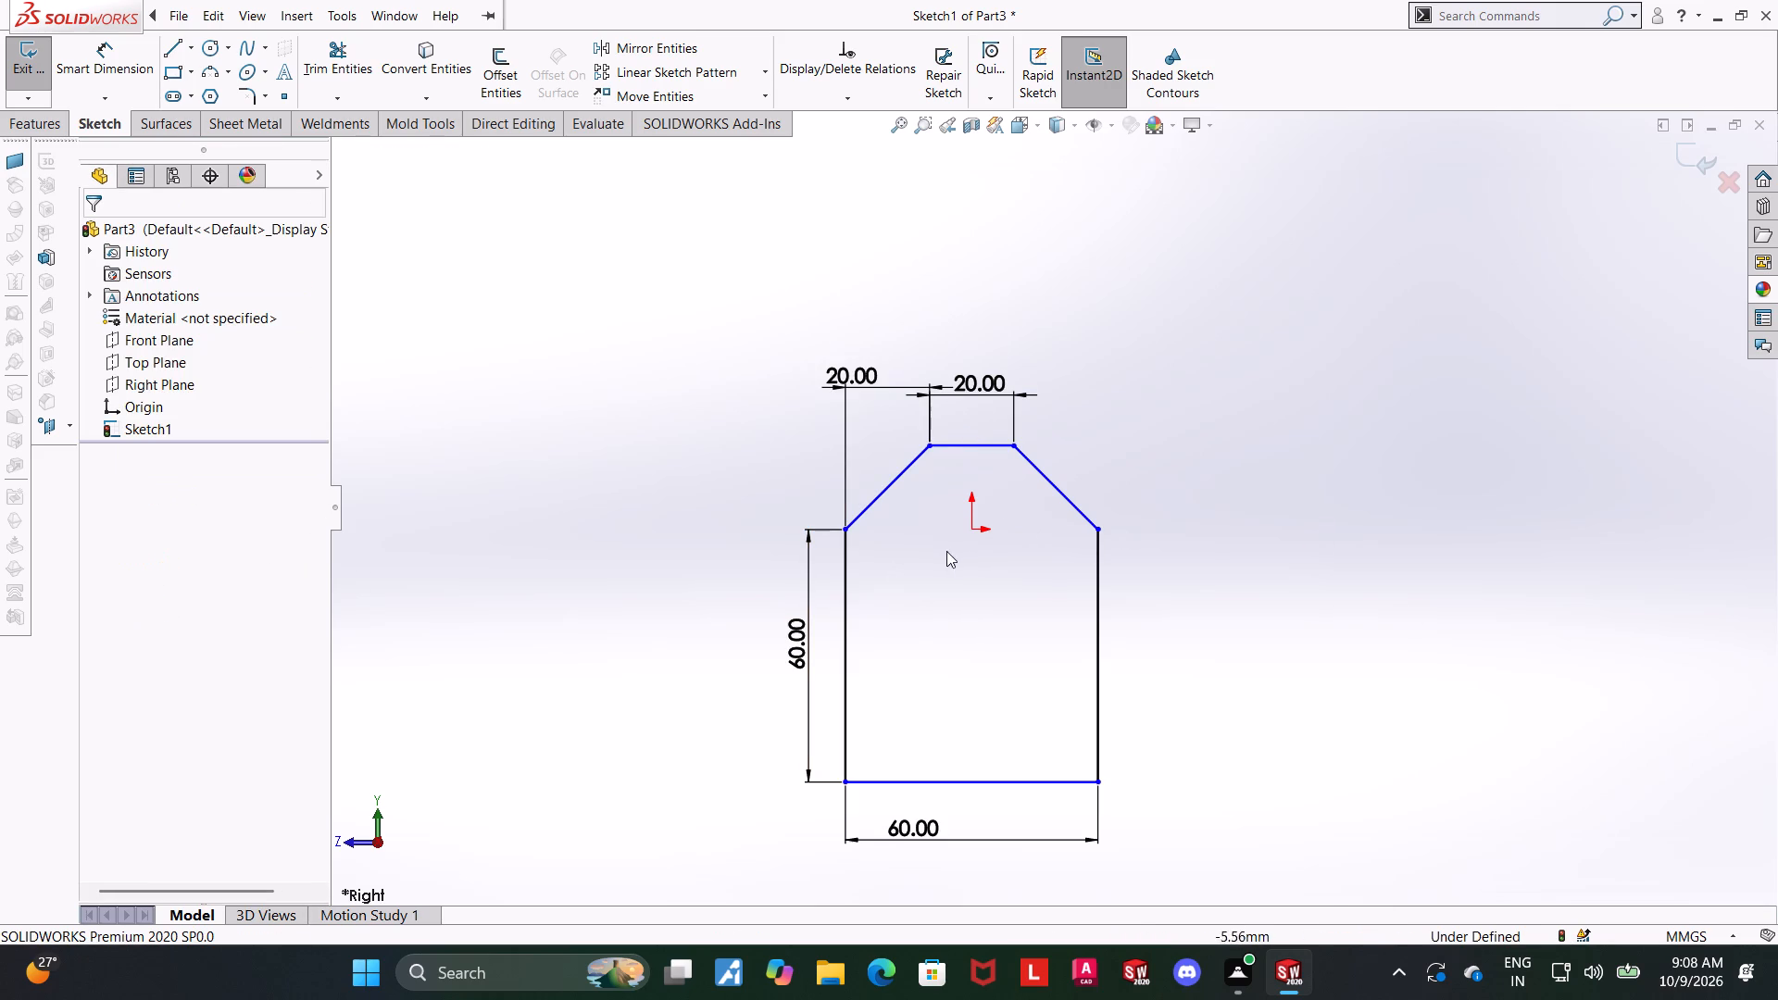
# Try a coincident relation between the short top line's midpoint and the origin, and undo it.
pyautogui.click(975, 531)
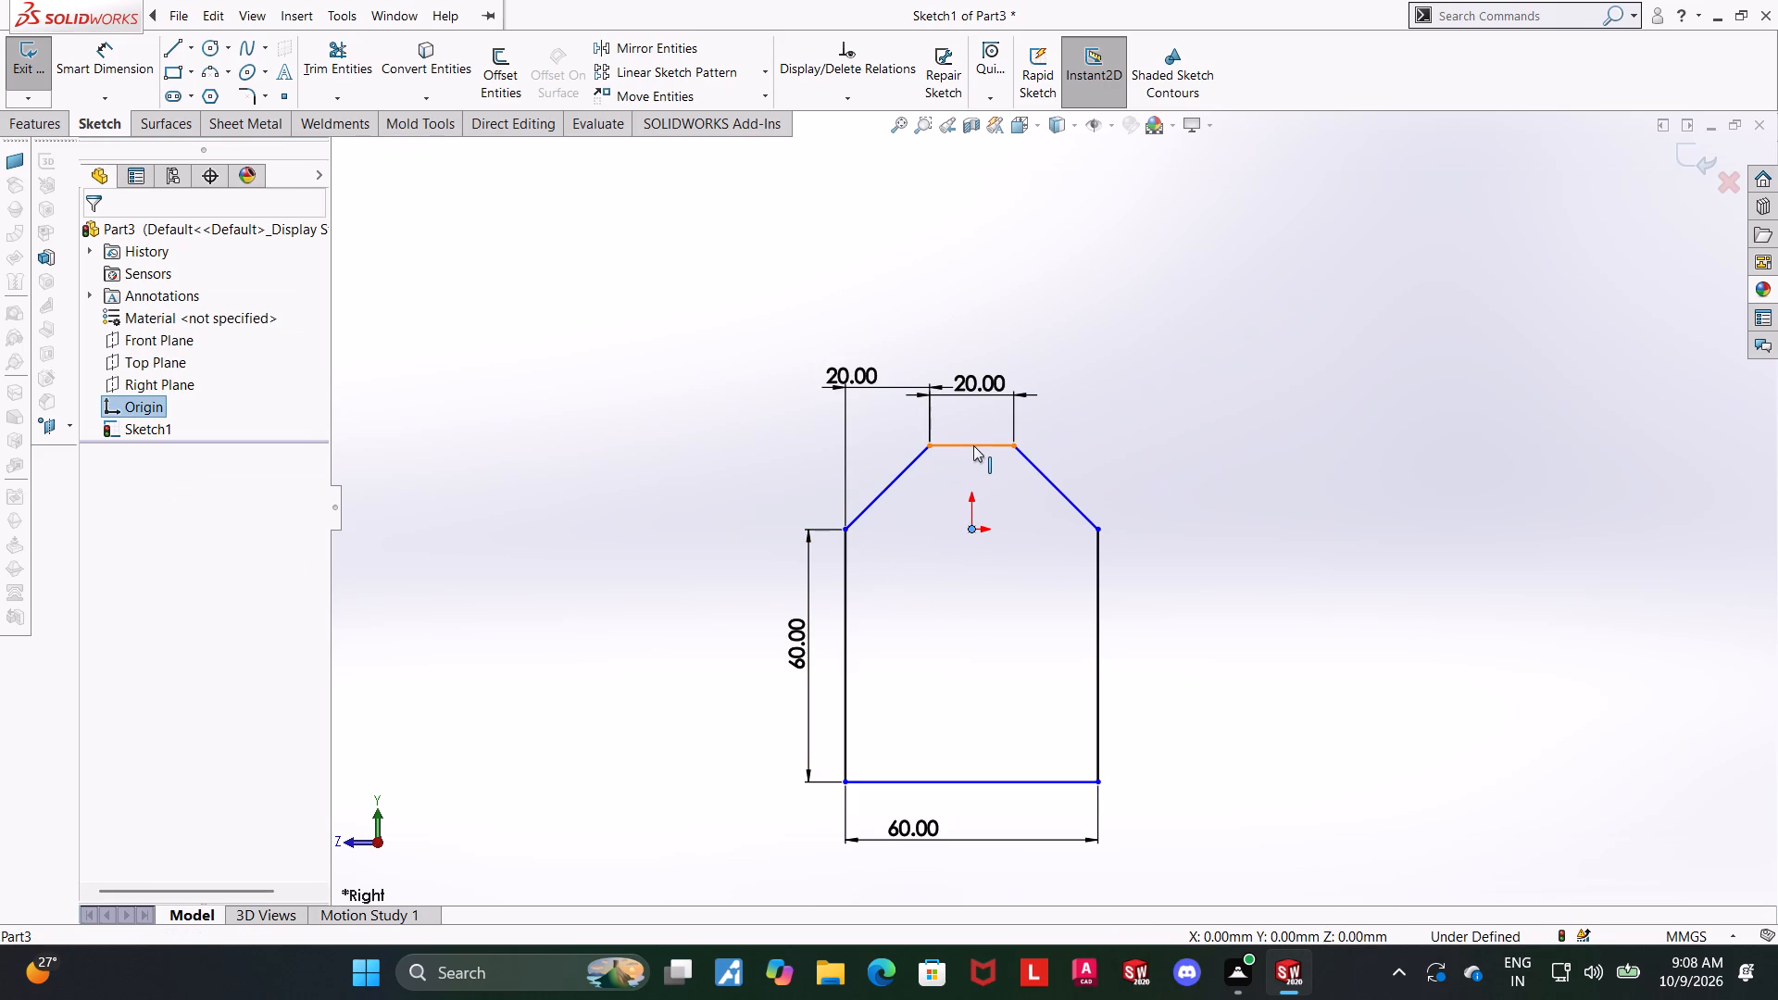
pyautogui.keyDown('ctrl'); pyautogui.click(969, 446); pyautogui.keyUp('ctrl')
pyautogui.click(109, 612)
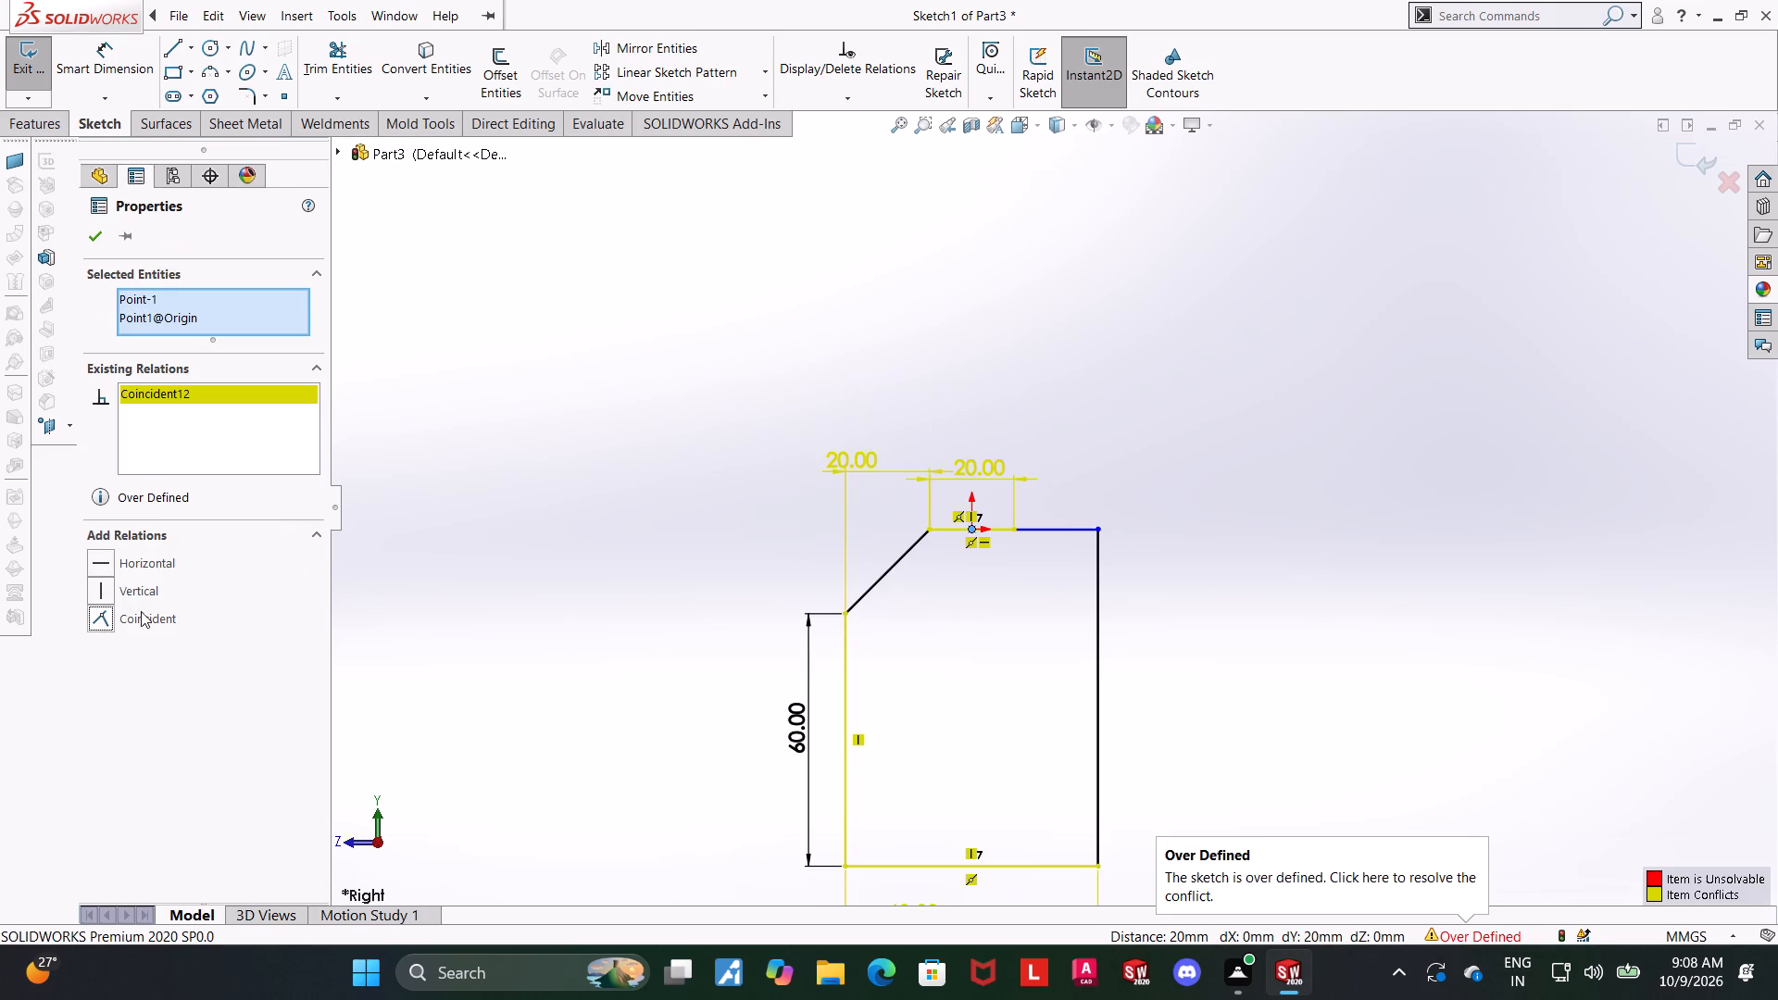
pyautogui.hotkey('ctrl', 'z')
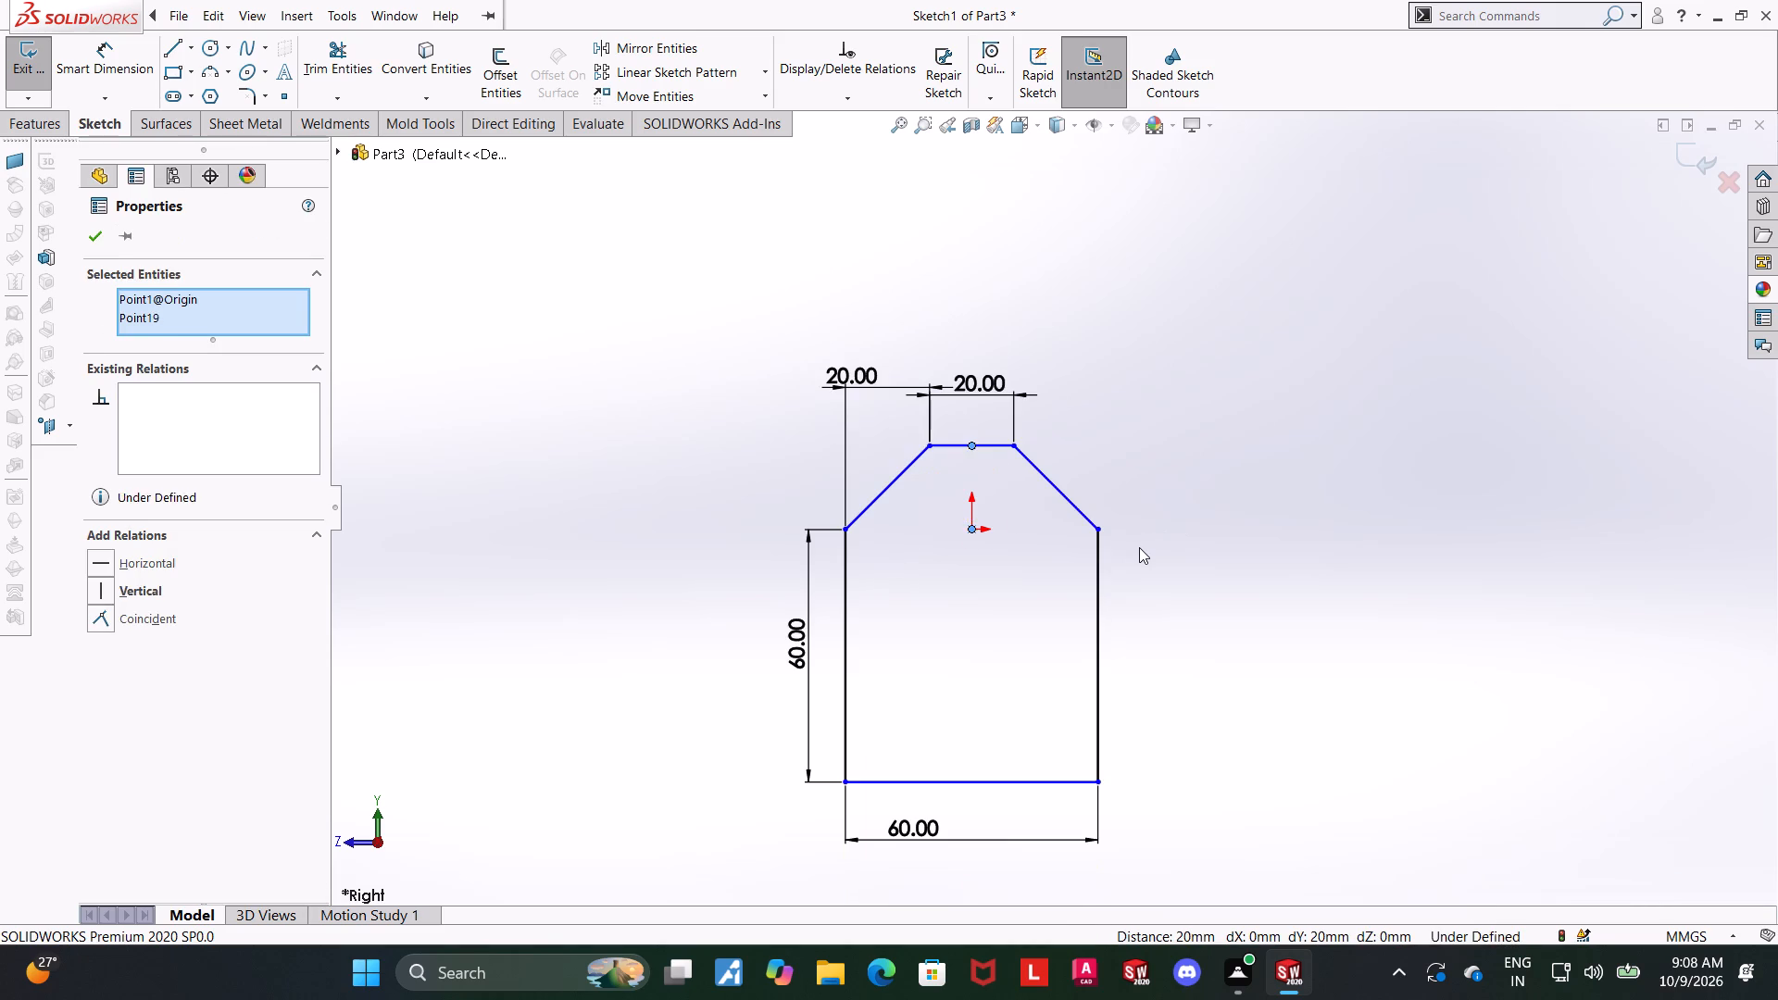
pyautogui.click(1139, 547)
# Add a horizontal relation to both shoulder corners of the outline together with the origin.
pyautogui.click(1096, 529)
pyautogui.keyDown('ctrl'); pyautogui.click(844, 529); pyautogui.keyUp('ctrl')
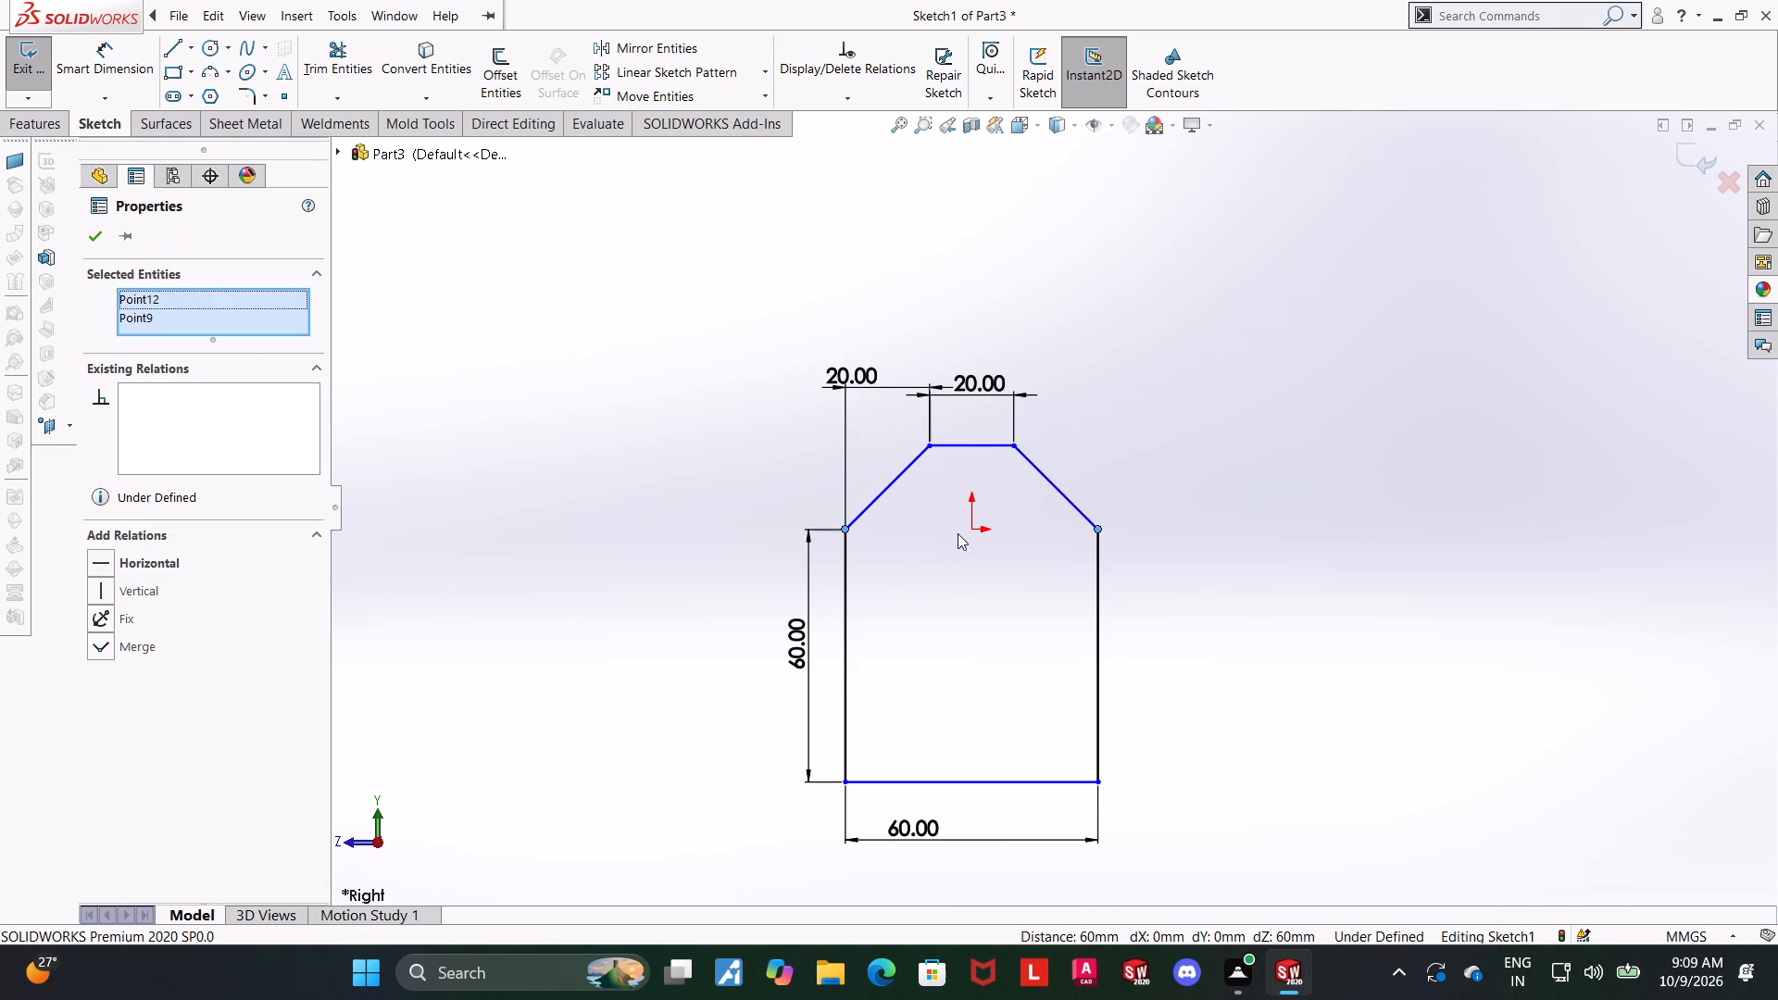
pyautogui.keyDown('ctrl'); pyautogui.click(970, 532); pyautogui.keyUp('ctrl')
pyautogui.click(107, 579)
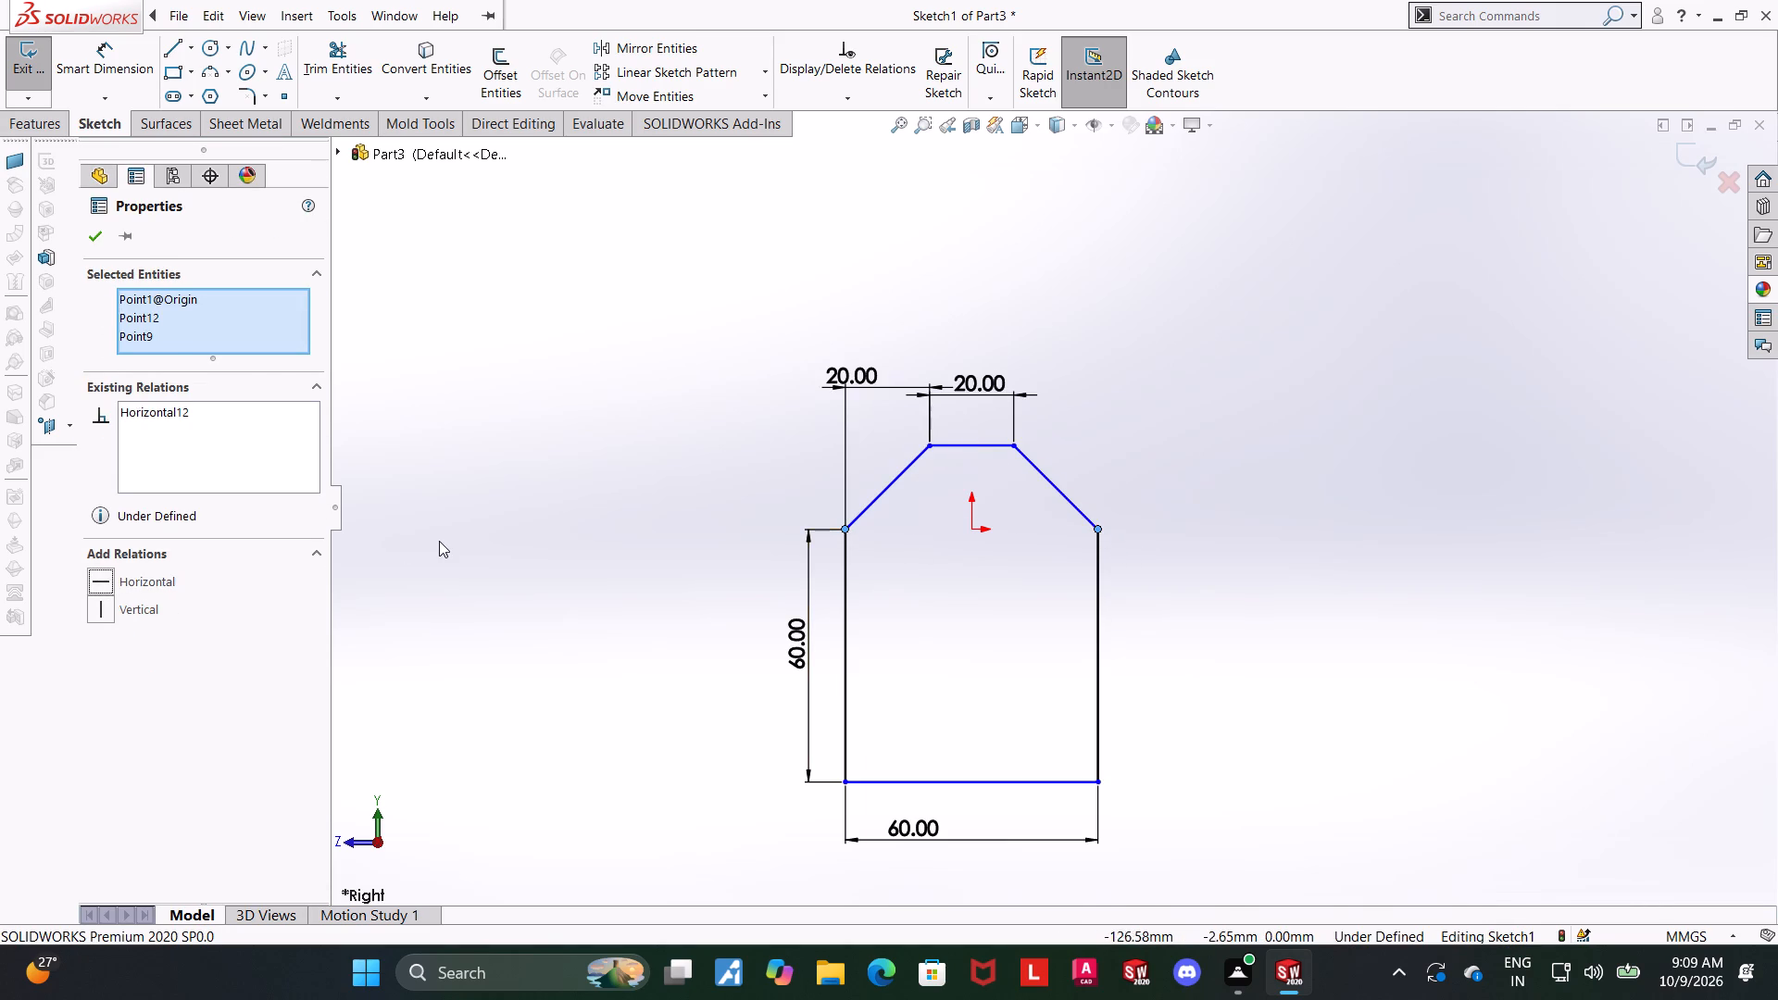
pyautogui.click(439, 541)
pyautogui.press('Escape')
pyautogui.press('Escape')
# Add a horizontal relation between the outline's left shoulder corner and the origin.
pyautogui.click(847, 534)
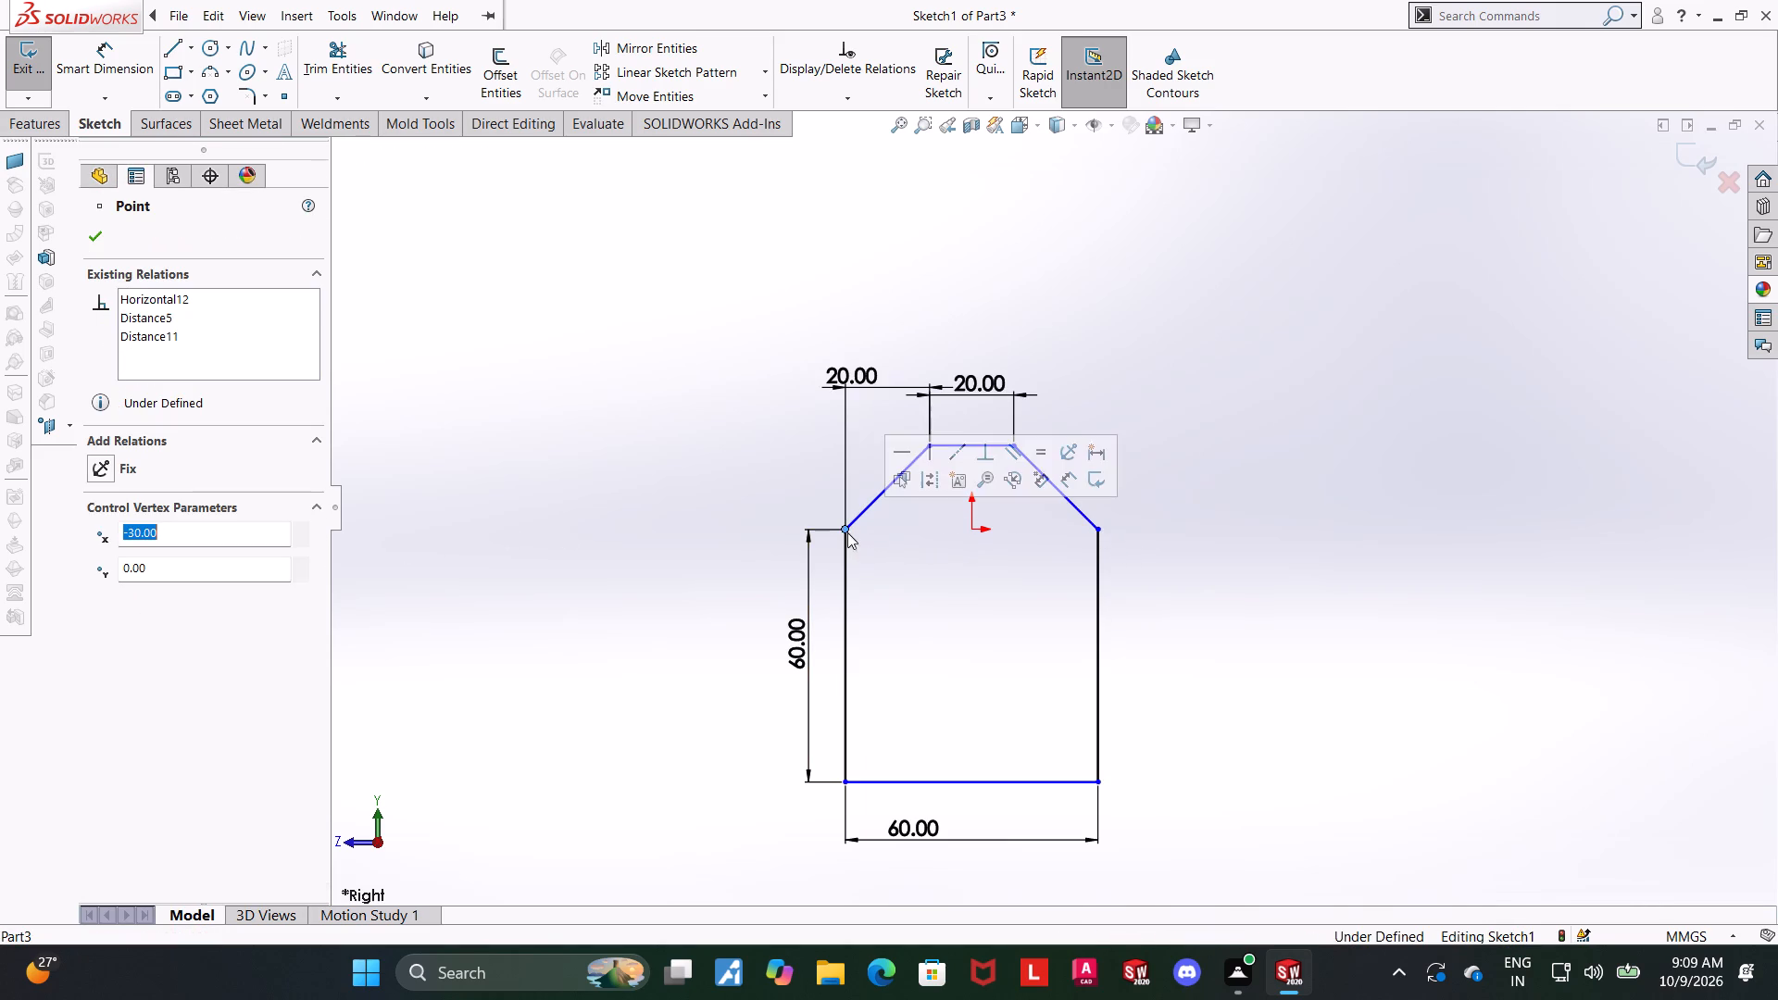
pyautogui.keyDown('ctrl'); pyautogui.click(974, 524); pyautogui.keyUp('ctrl')
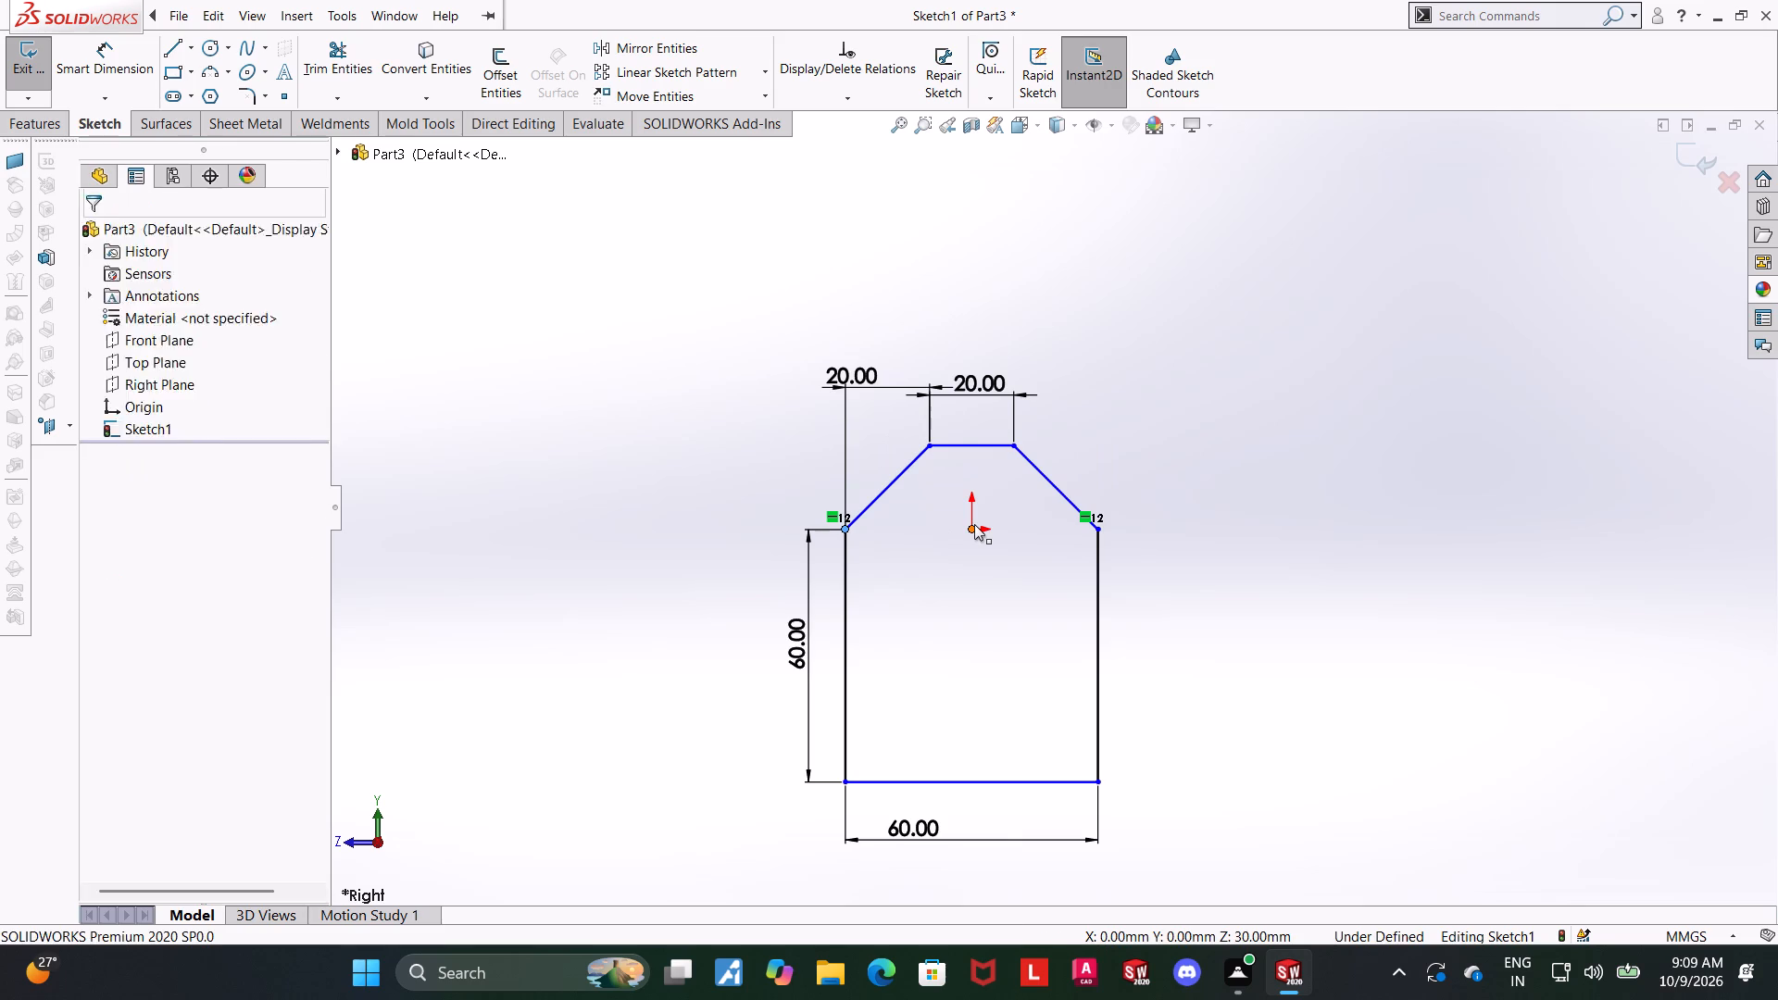
pyautogui.click(106, 556)
pyautogui.click(527, 564)
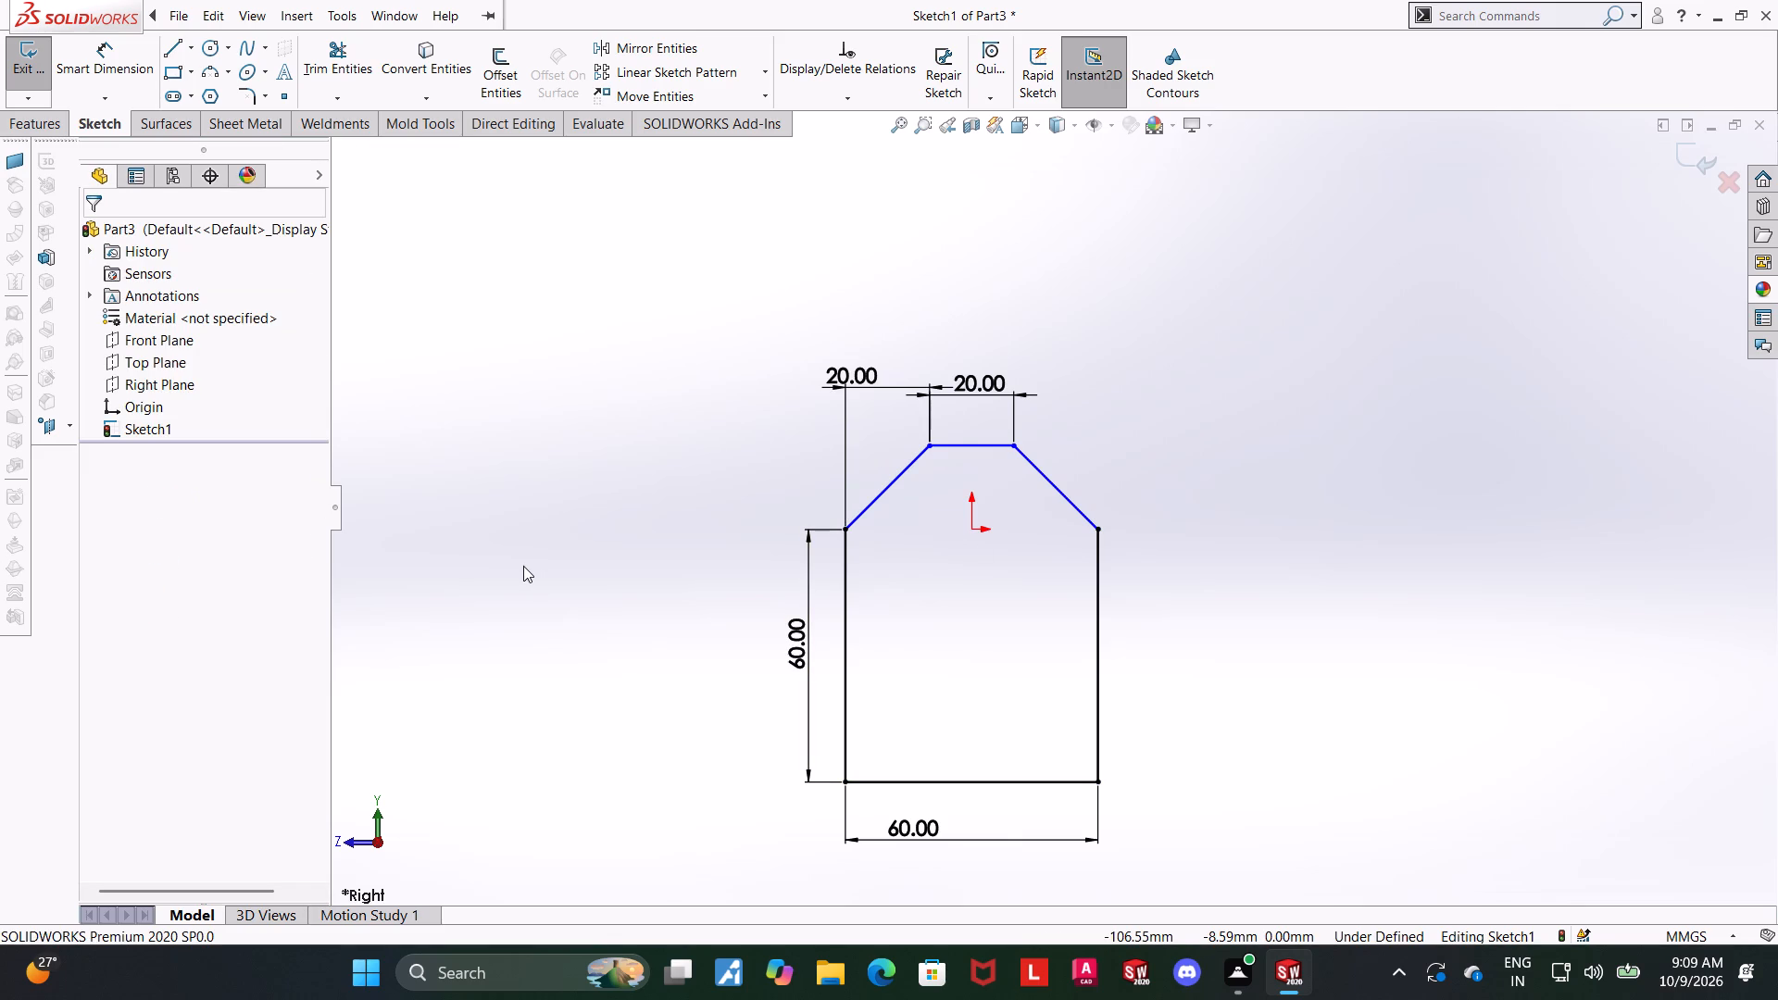
pyautogui.press('Escape')
# Dimension the vertical distance from the origin to the short top line as 20 mm.
pyautogui.moveTo(134, 68); pyautogui.dragTo(149, 74)
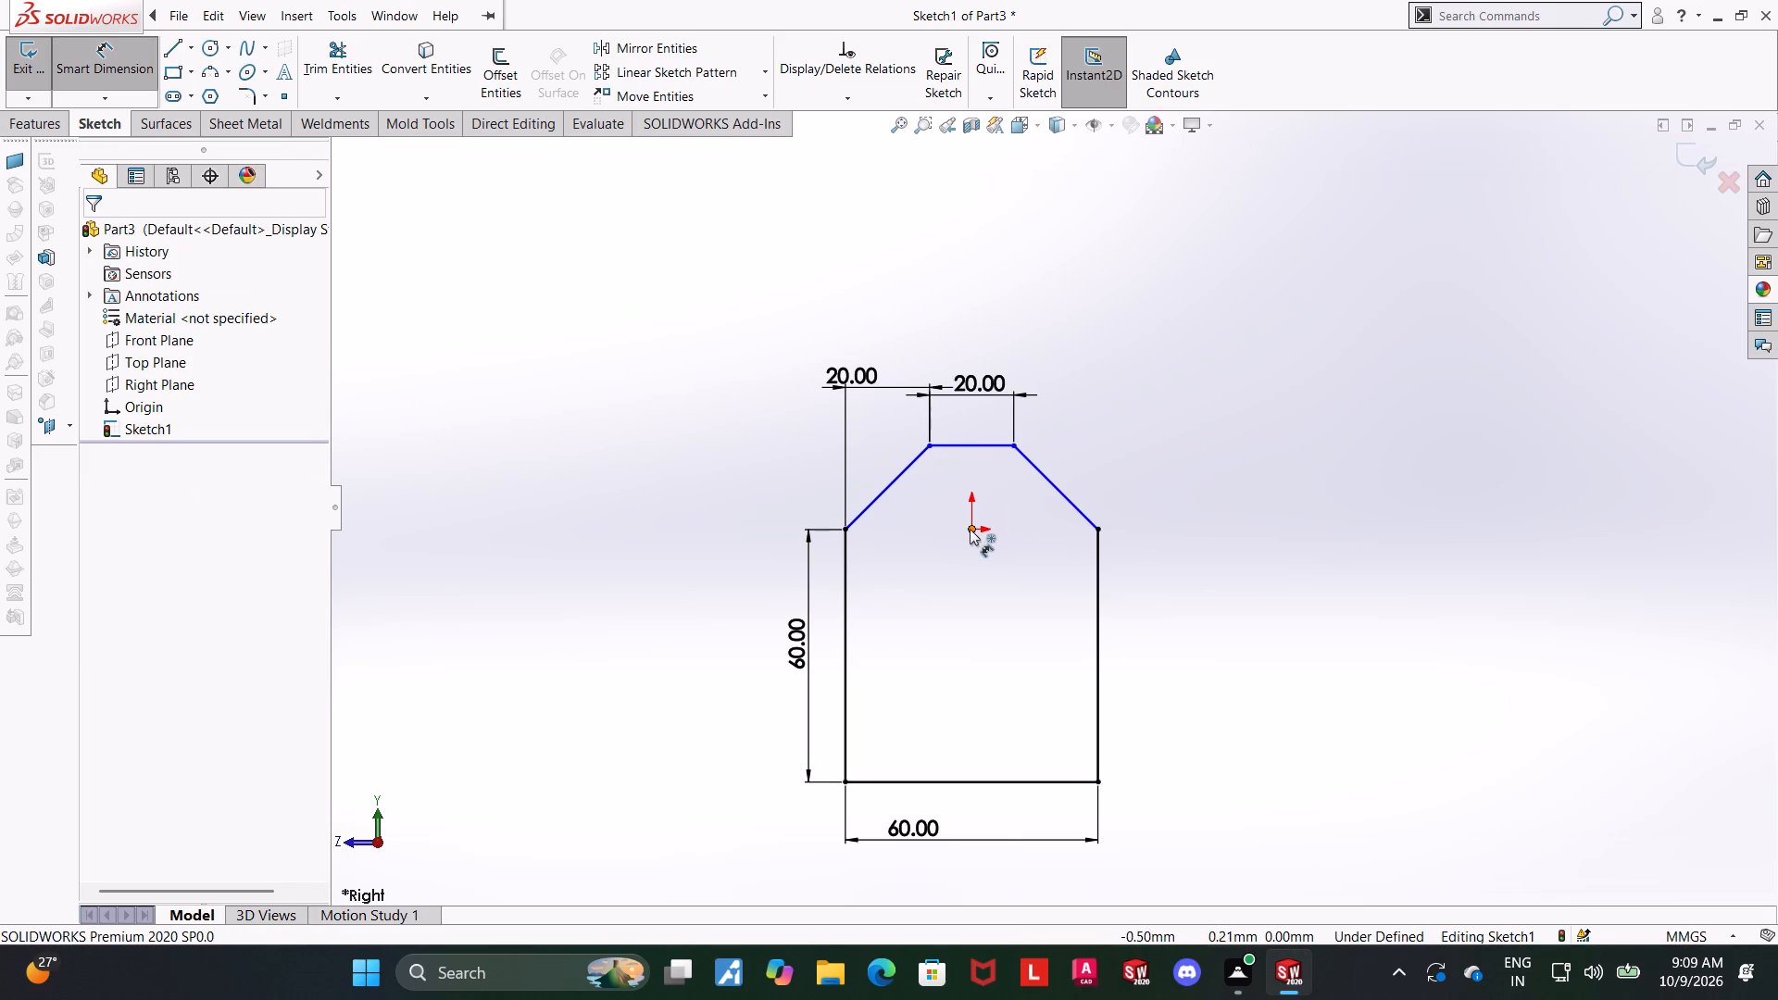
pyautogui.click(970, 530)
pyautogui.click(963, 439)
pyautogui.click(963, 441)
pyautogui.click(770, 458)
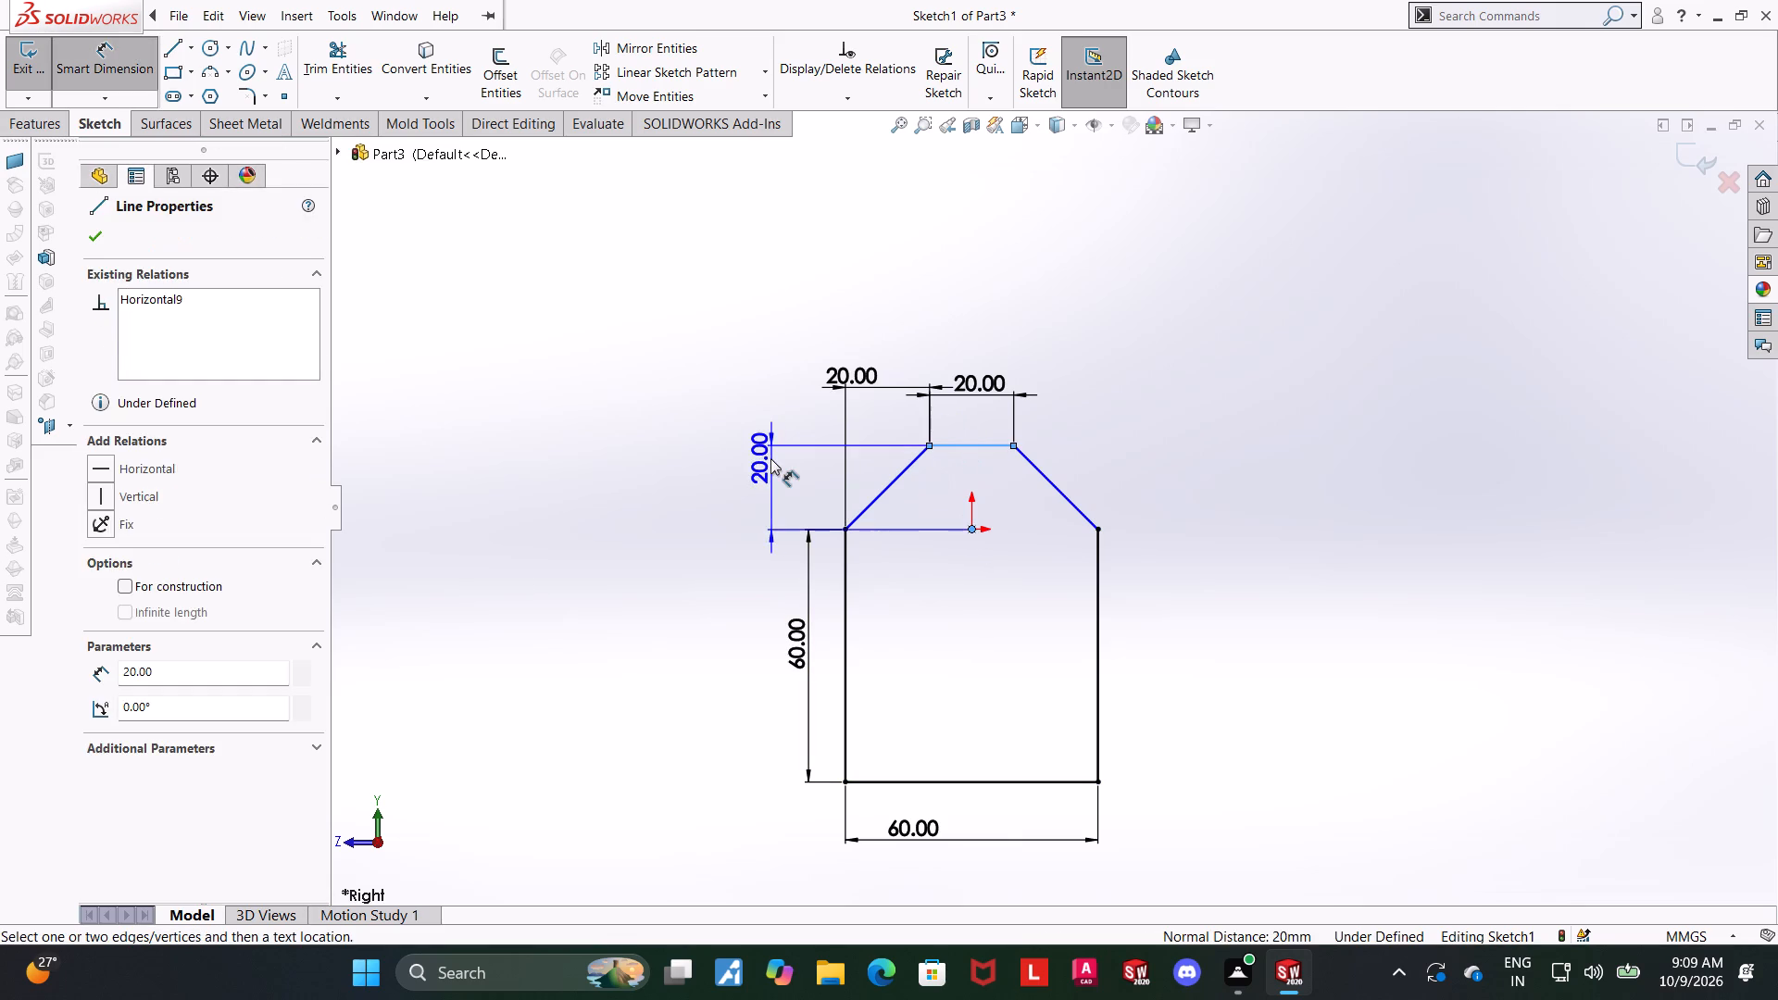
pyautogui.click(694, 431)
pyautogui.click(1360, 531)
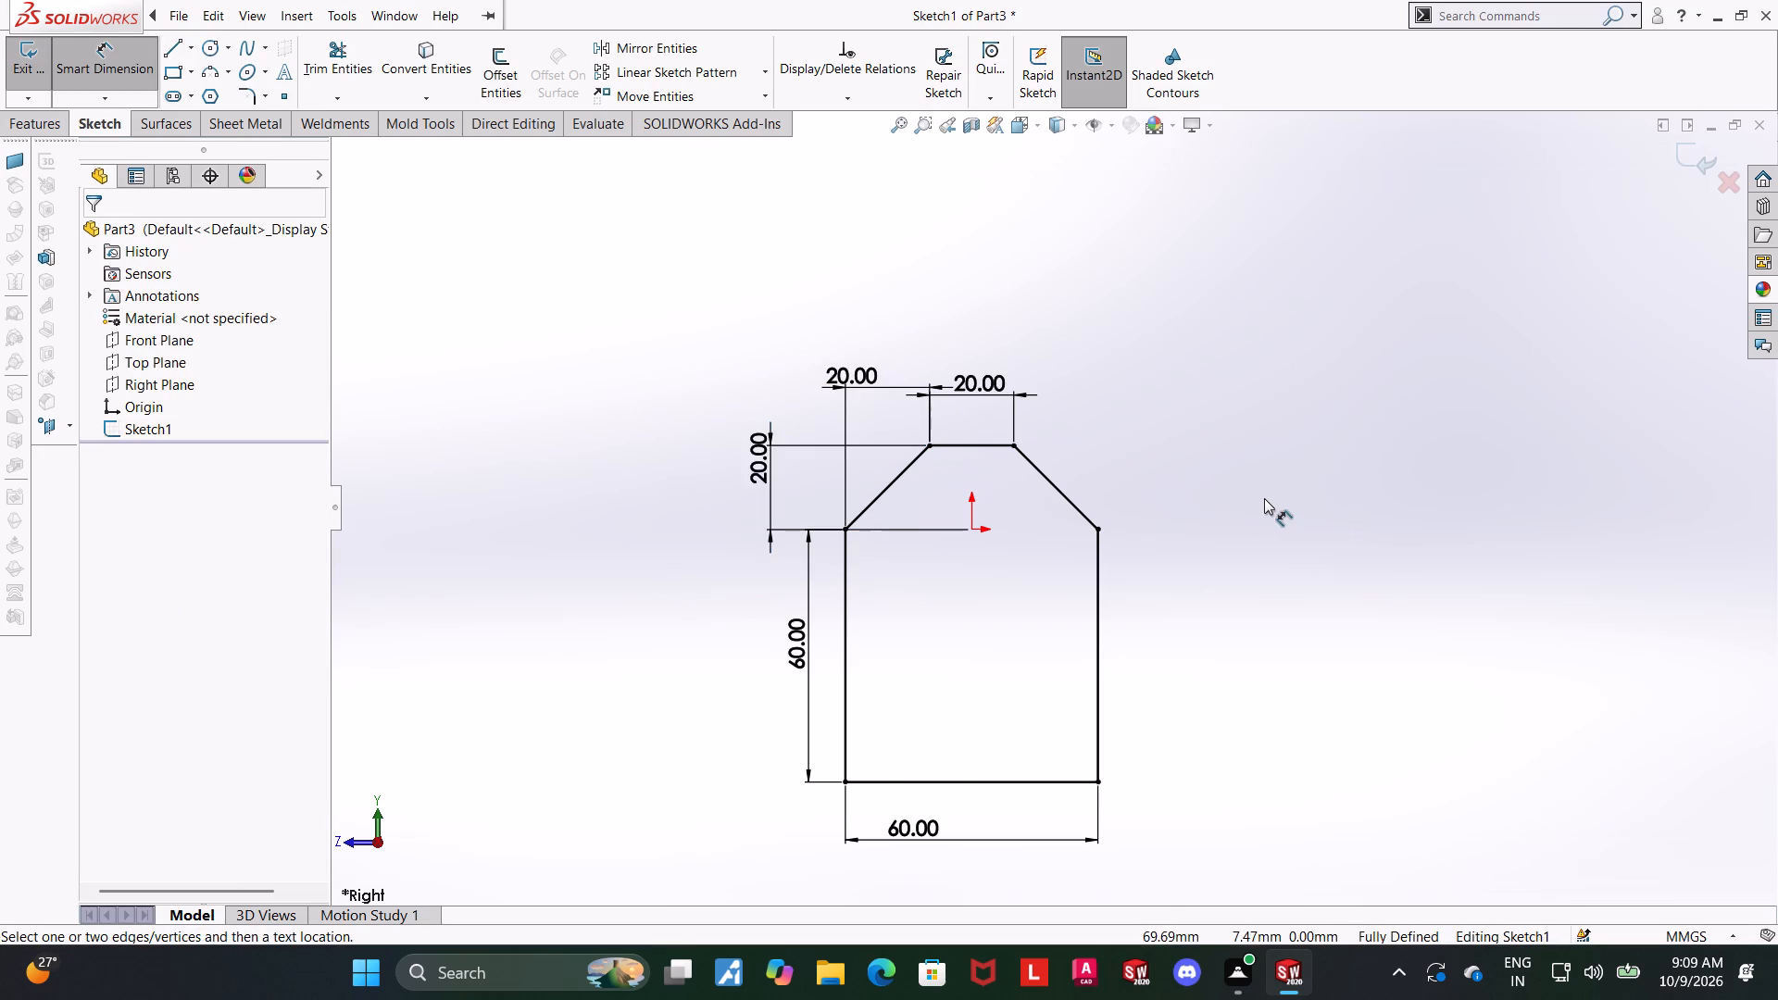
# Sketch an arch inside the outline: two vertical legs about 39 mm tall from the bottom edge, joined by a tangent arc.
pyautogui.scroll(1, 1264, 498)
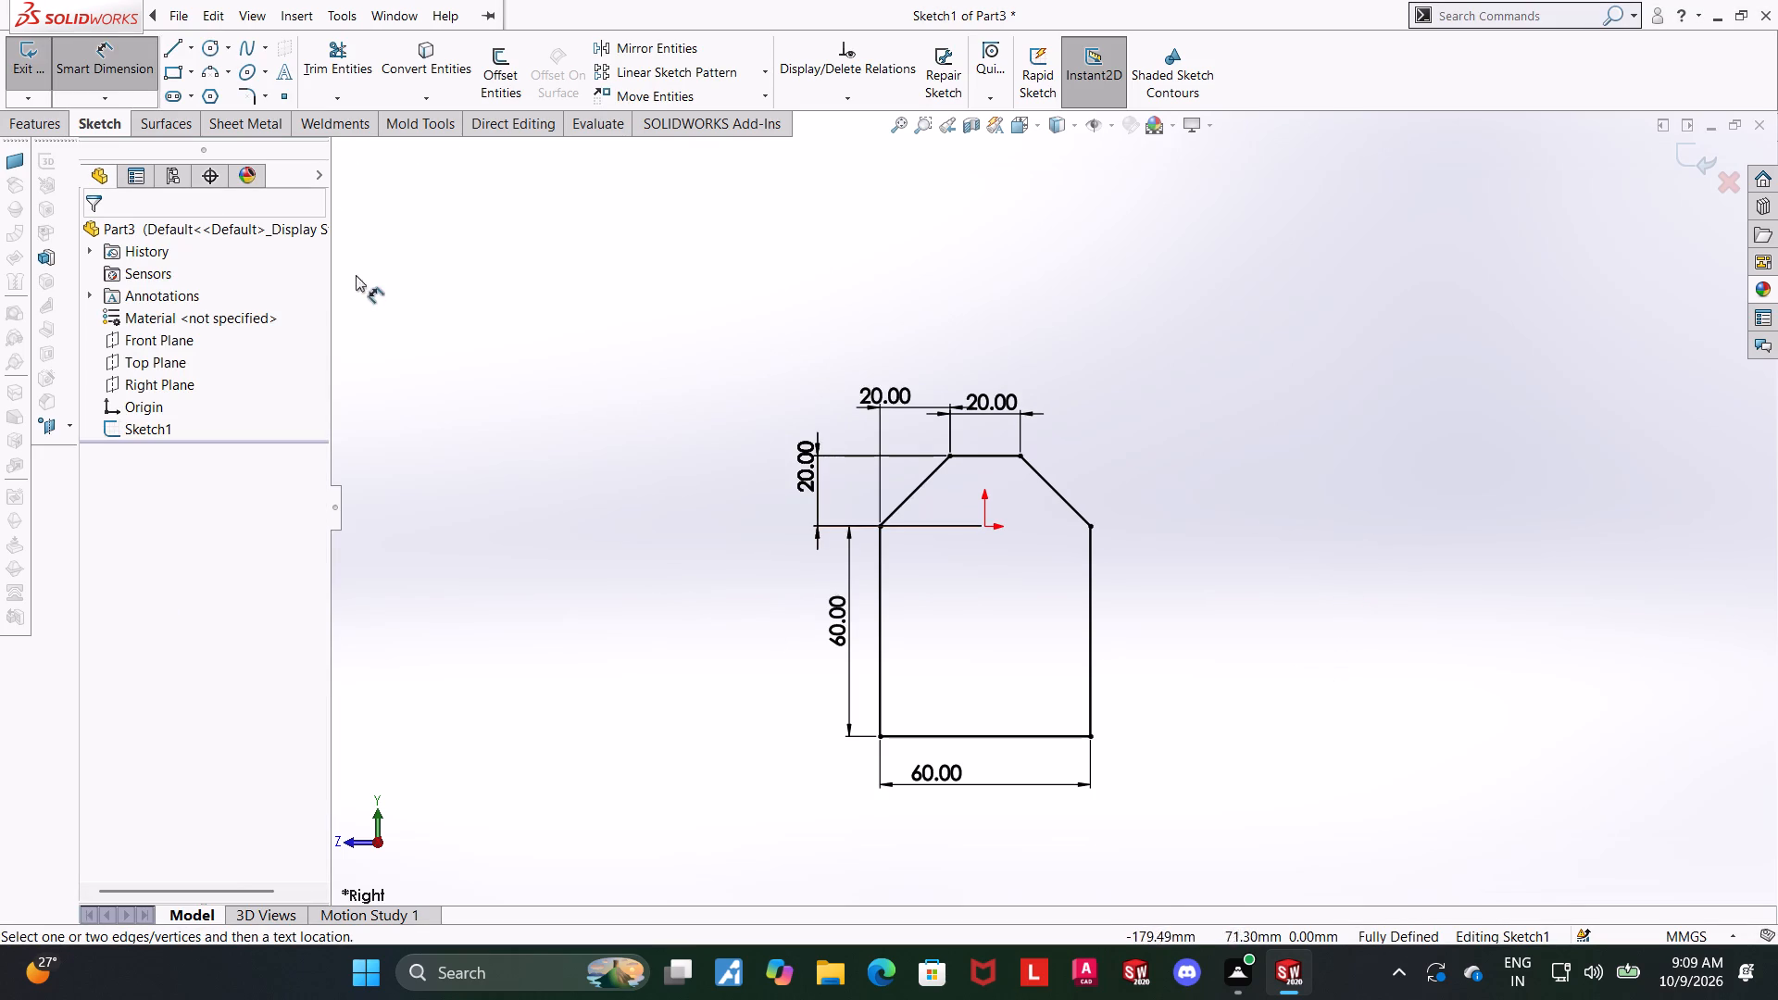
pyautogui.click(180, 52)
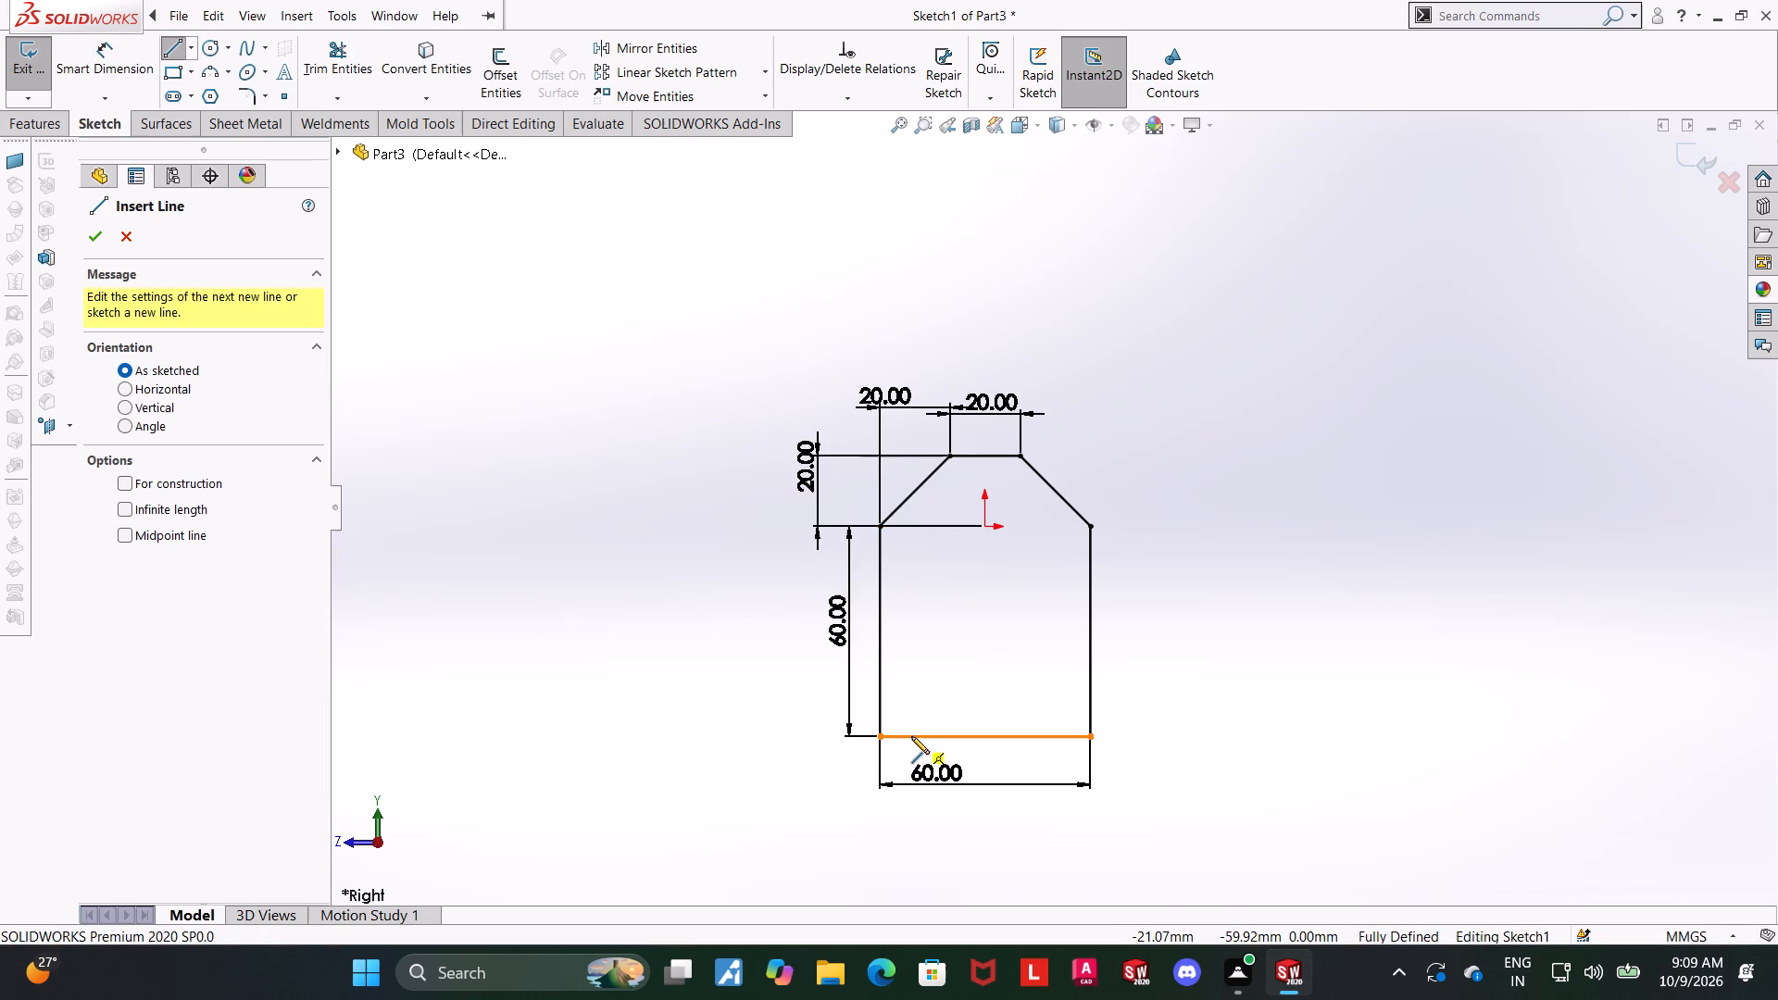
pyautogui.click(911, 736)
pyautogui.click(910, 600)
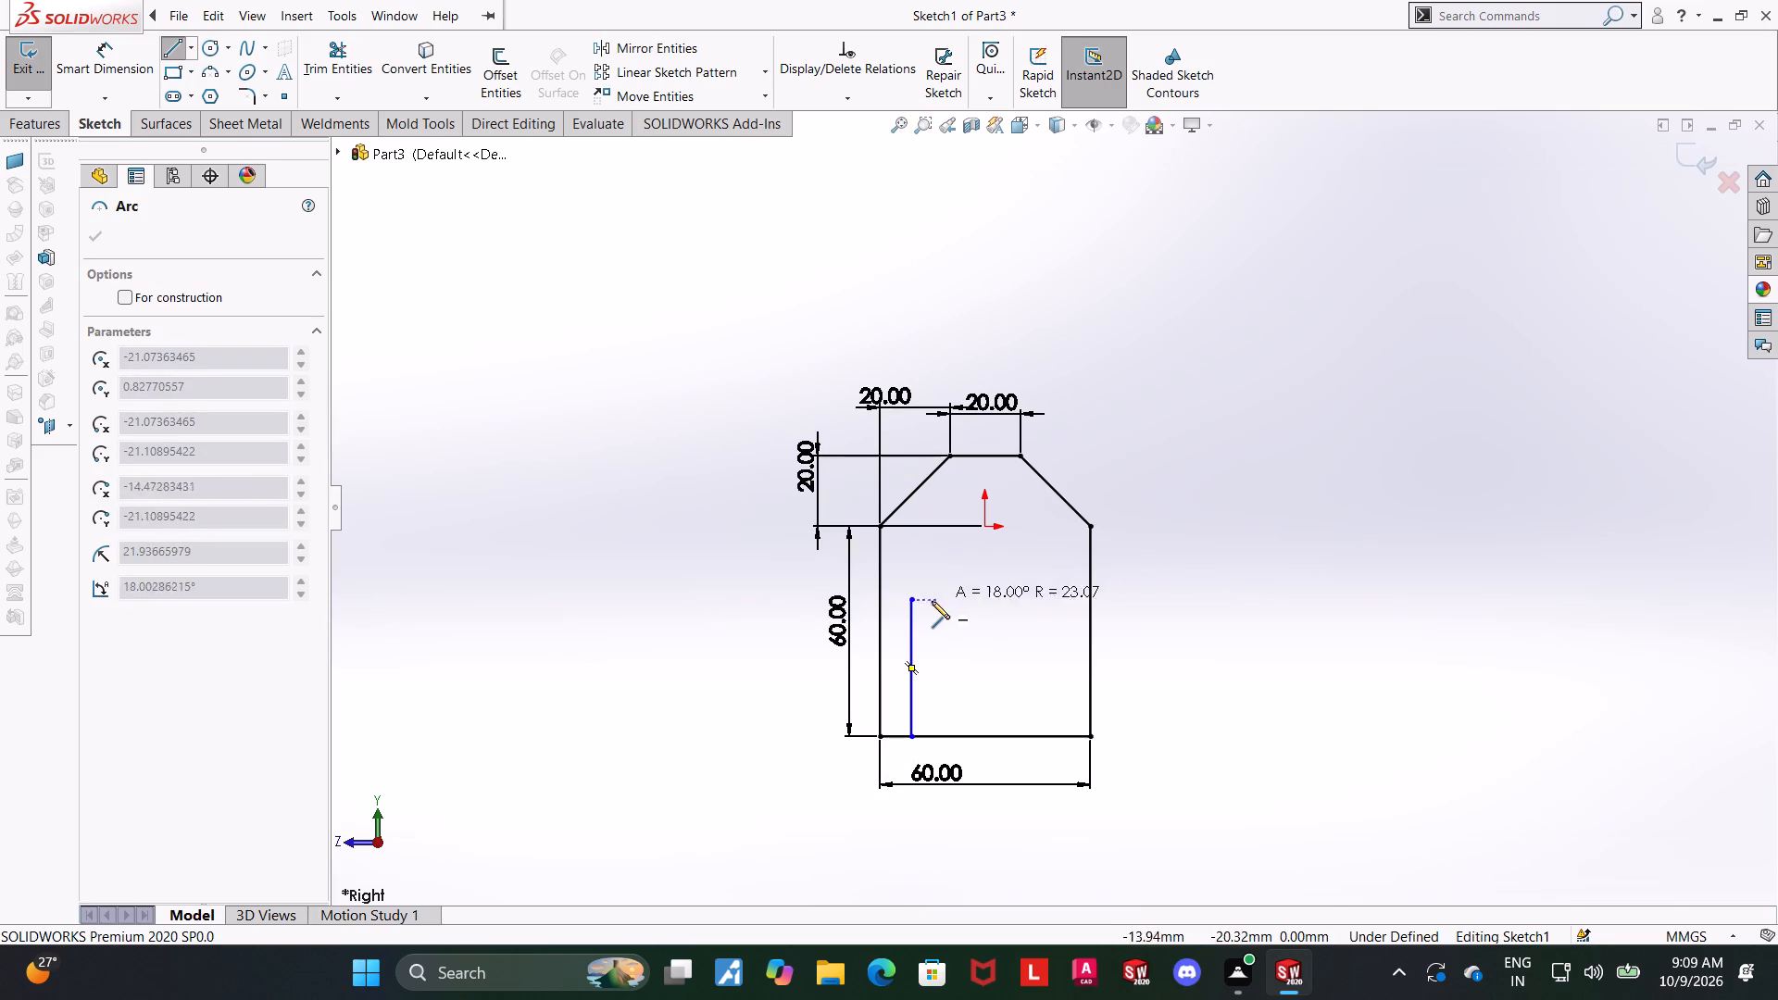
pyautogui.click(1055, 600)
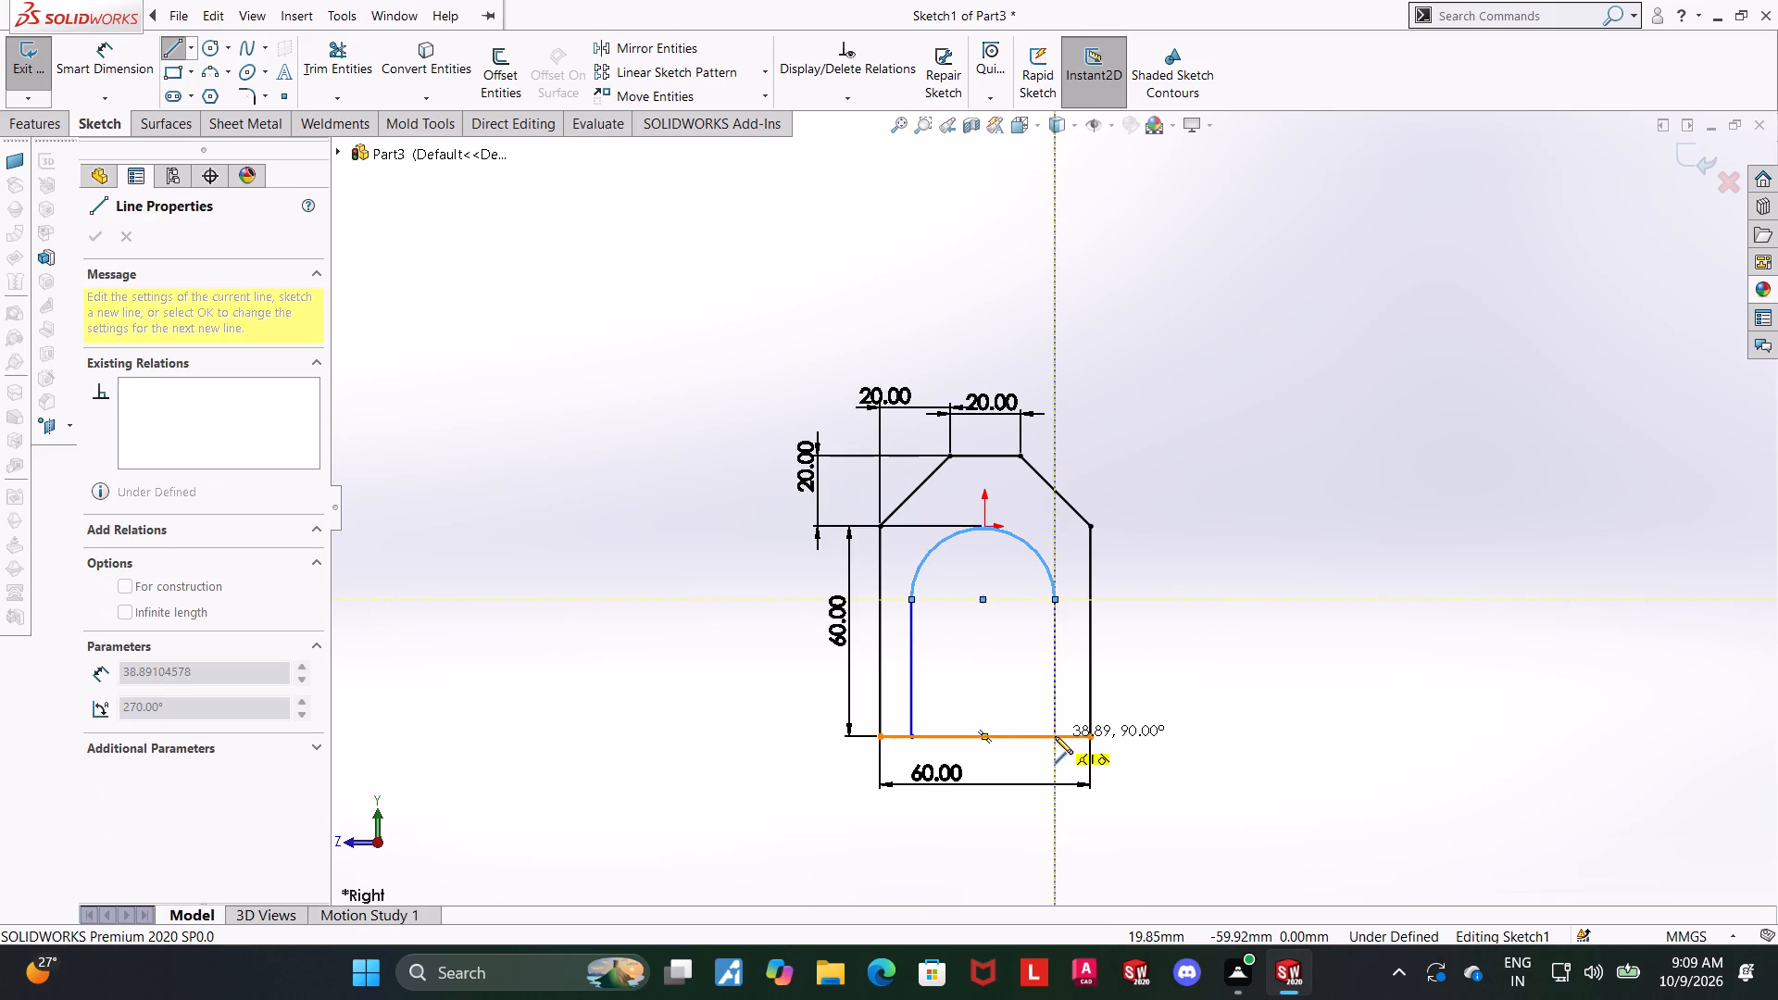
pyautogui.click(1055, 736)
pyautogui.press('Escape')
pyautogui.press('Escape')
pyautogui.press('Escape')
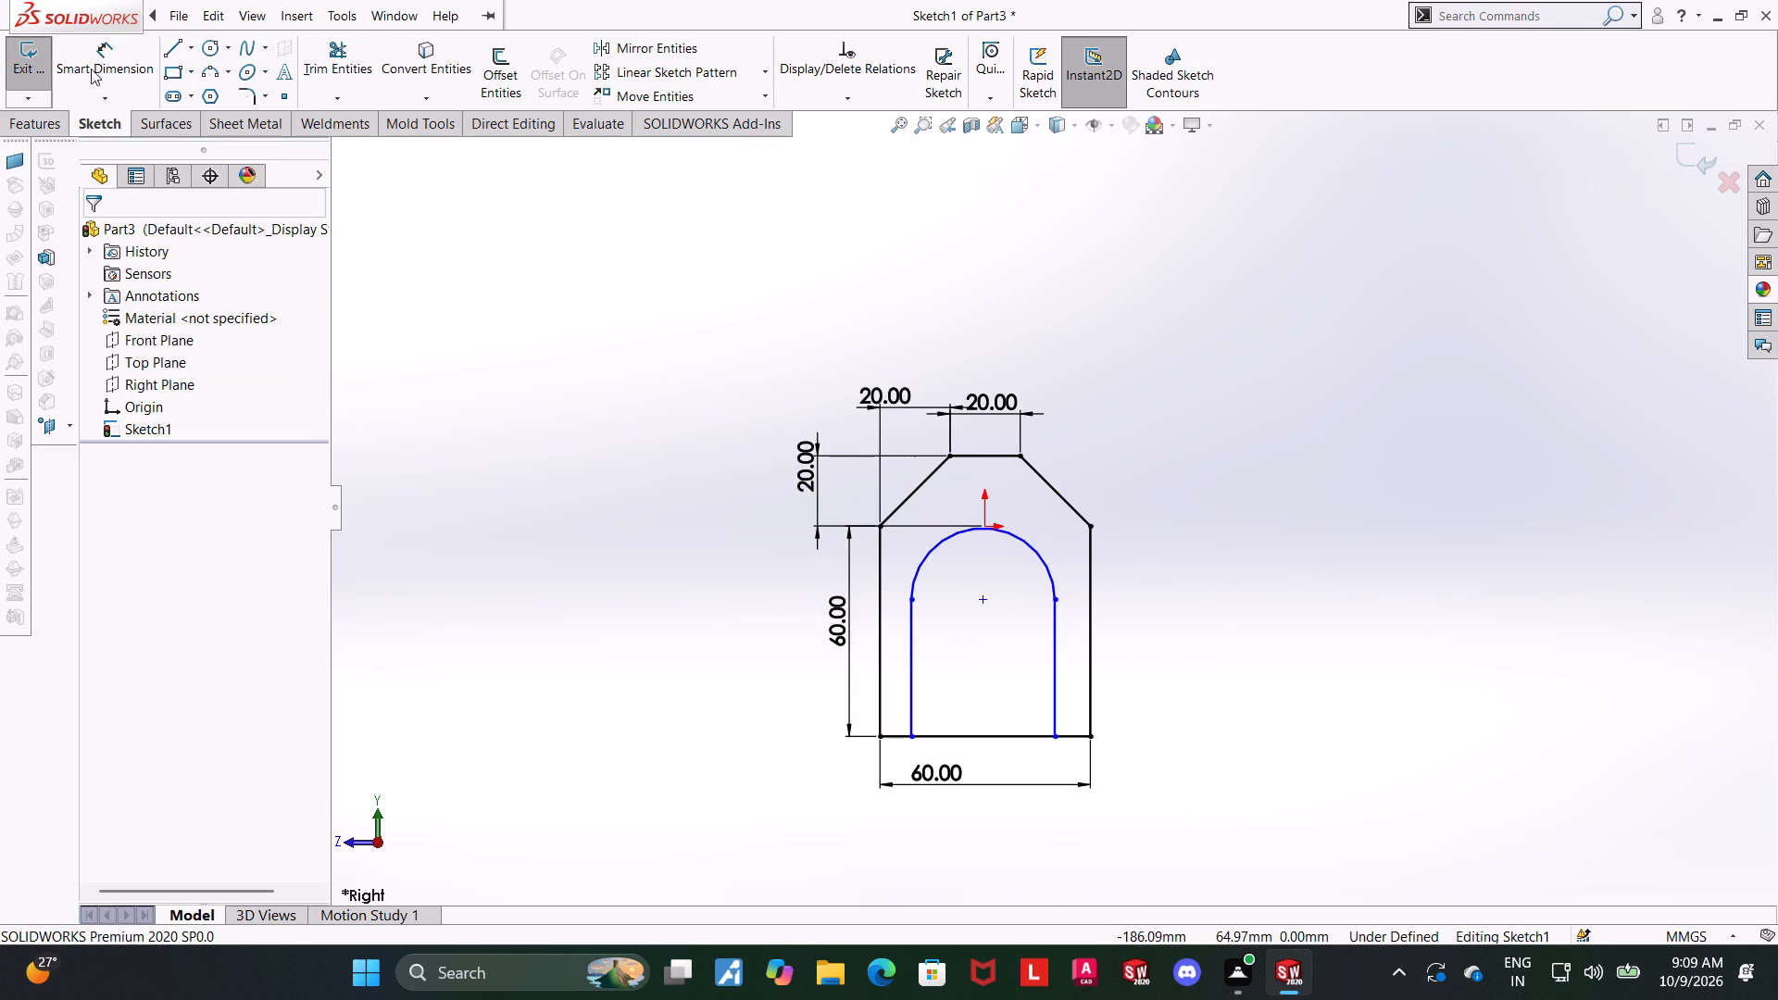
# Dimension the gap between the outline's left side and the arch's left leg to 10 mm.
pyautogui.click(102, 69)
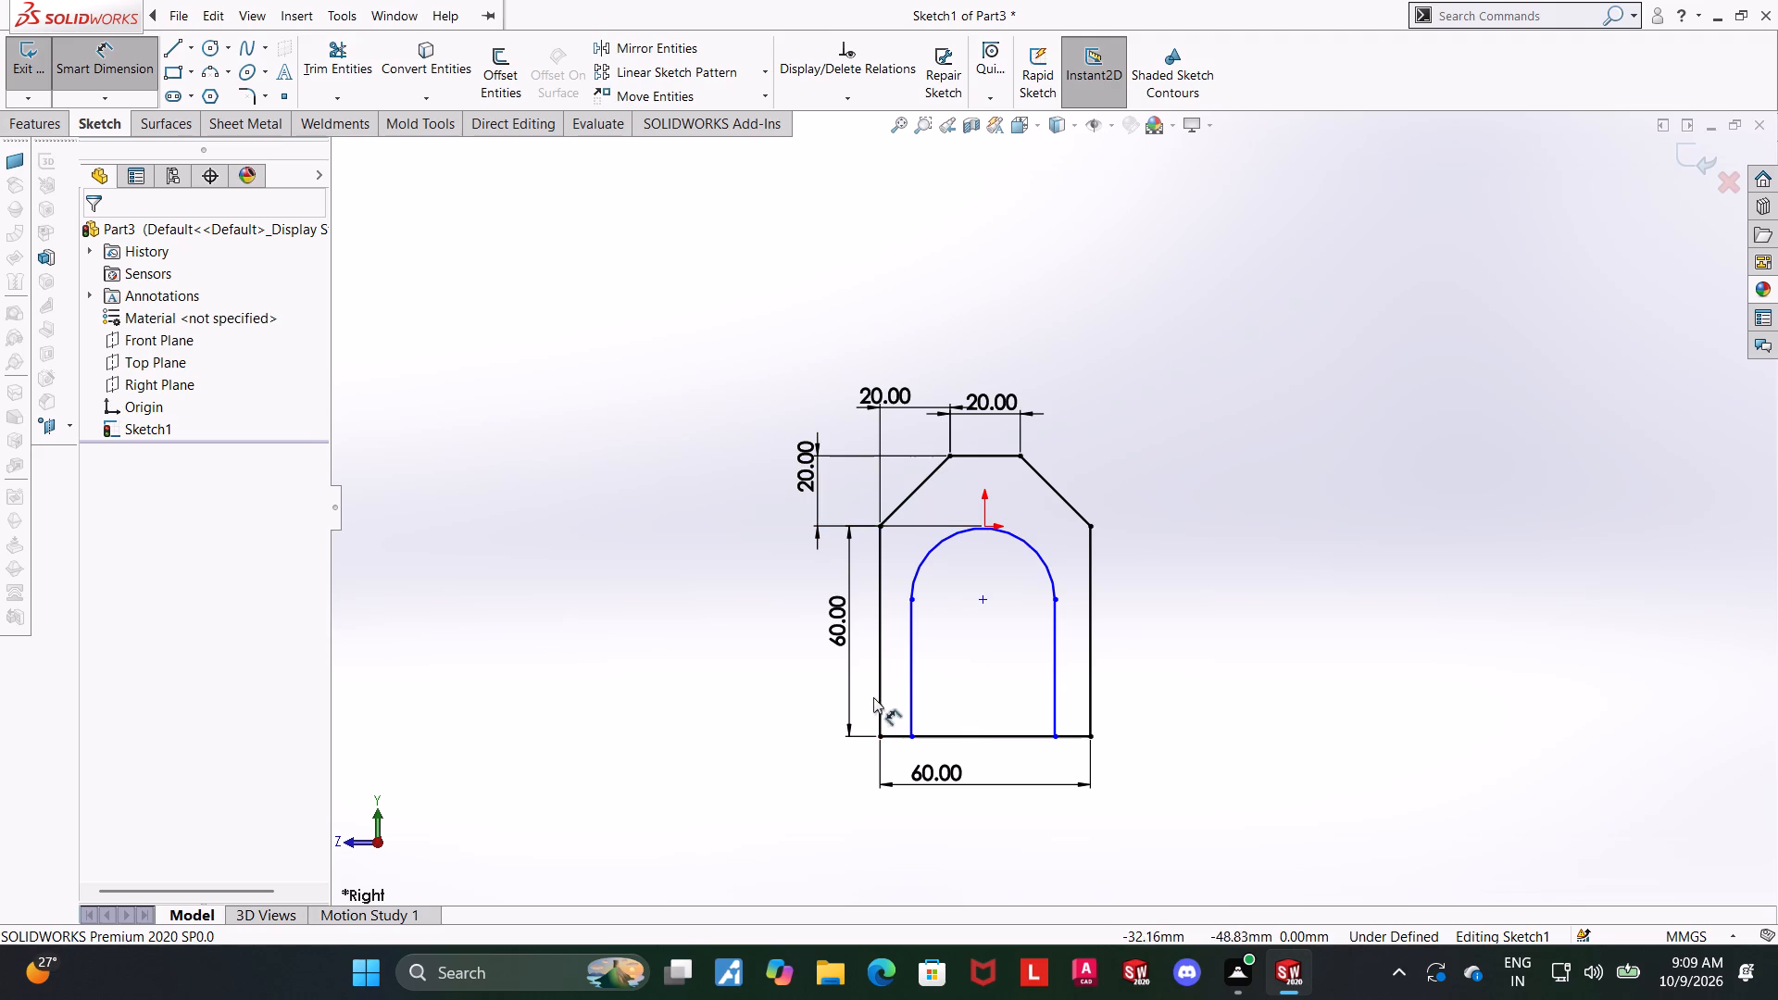
pyautogui.click(877, 697)
pyautogui.click(912, 695)
pyautogui.click(902, 695)
pyautogui.write('10')
pyautogui.press('Return')
pyautogui.press('Escape')
pyautogui.press('Escape')
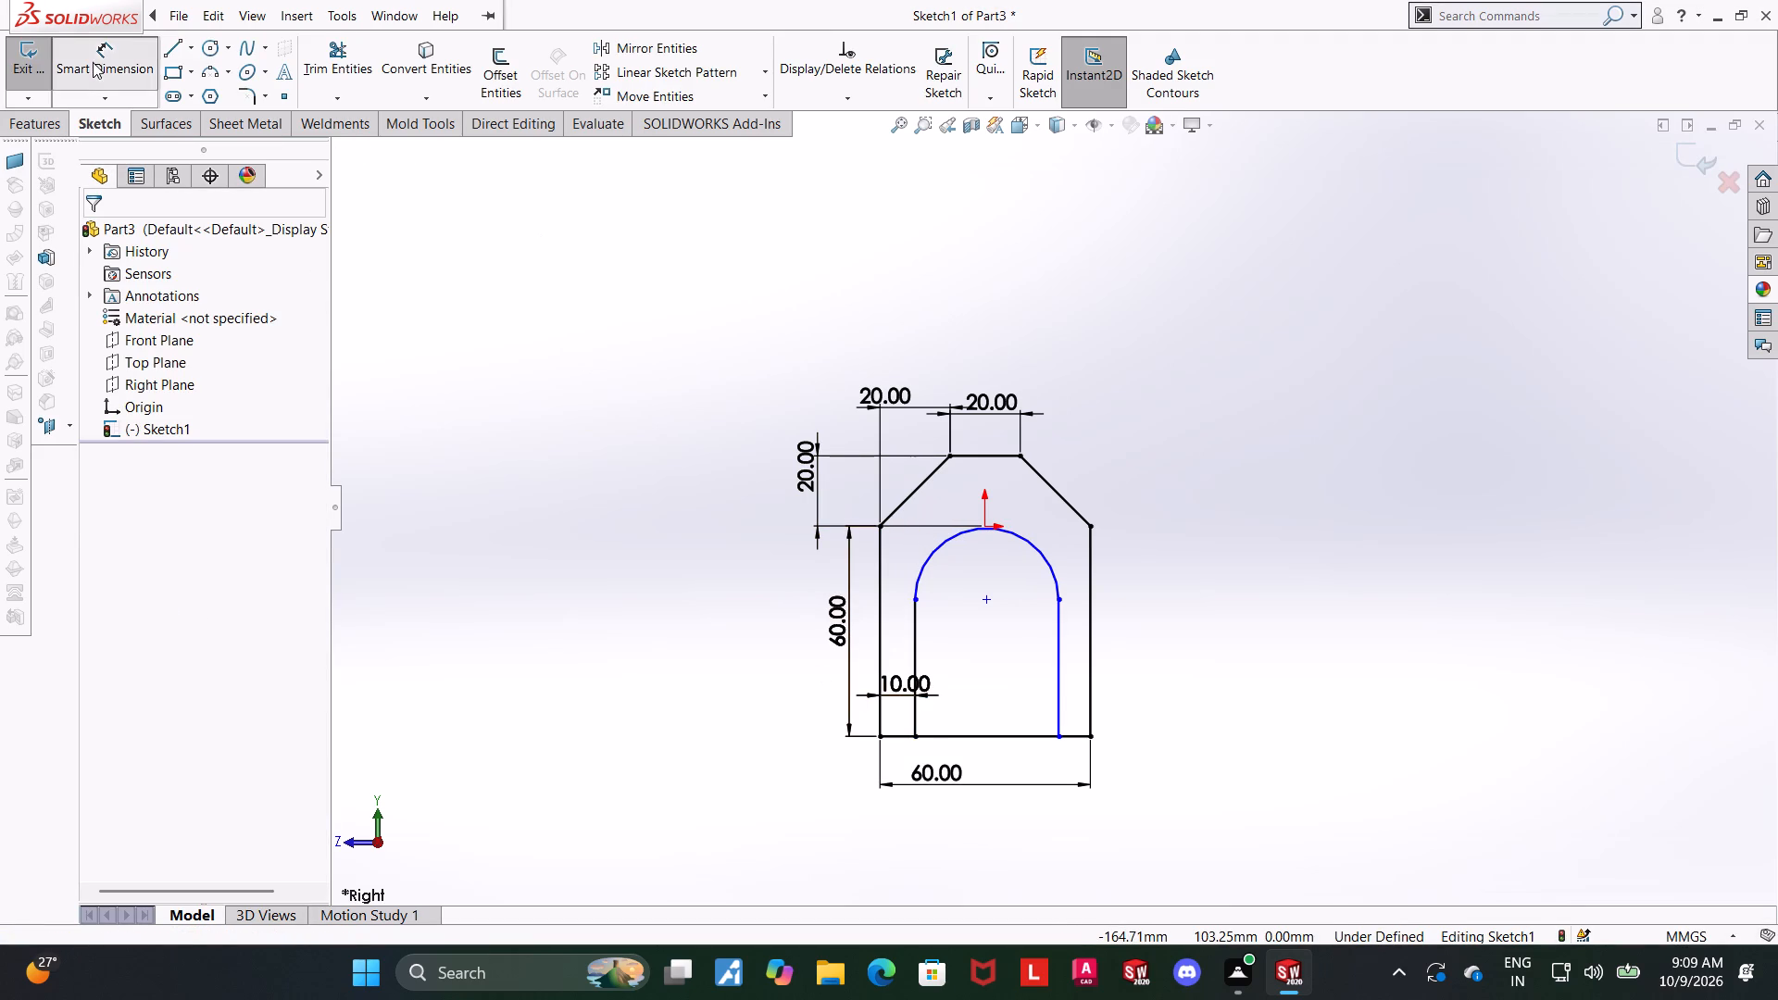
# Dimension the distance between the arch's two legs to 40 mm.
pyautogui.click(93, 62)
pyautogui.click(913, 712)
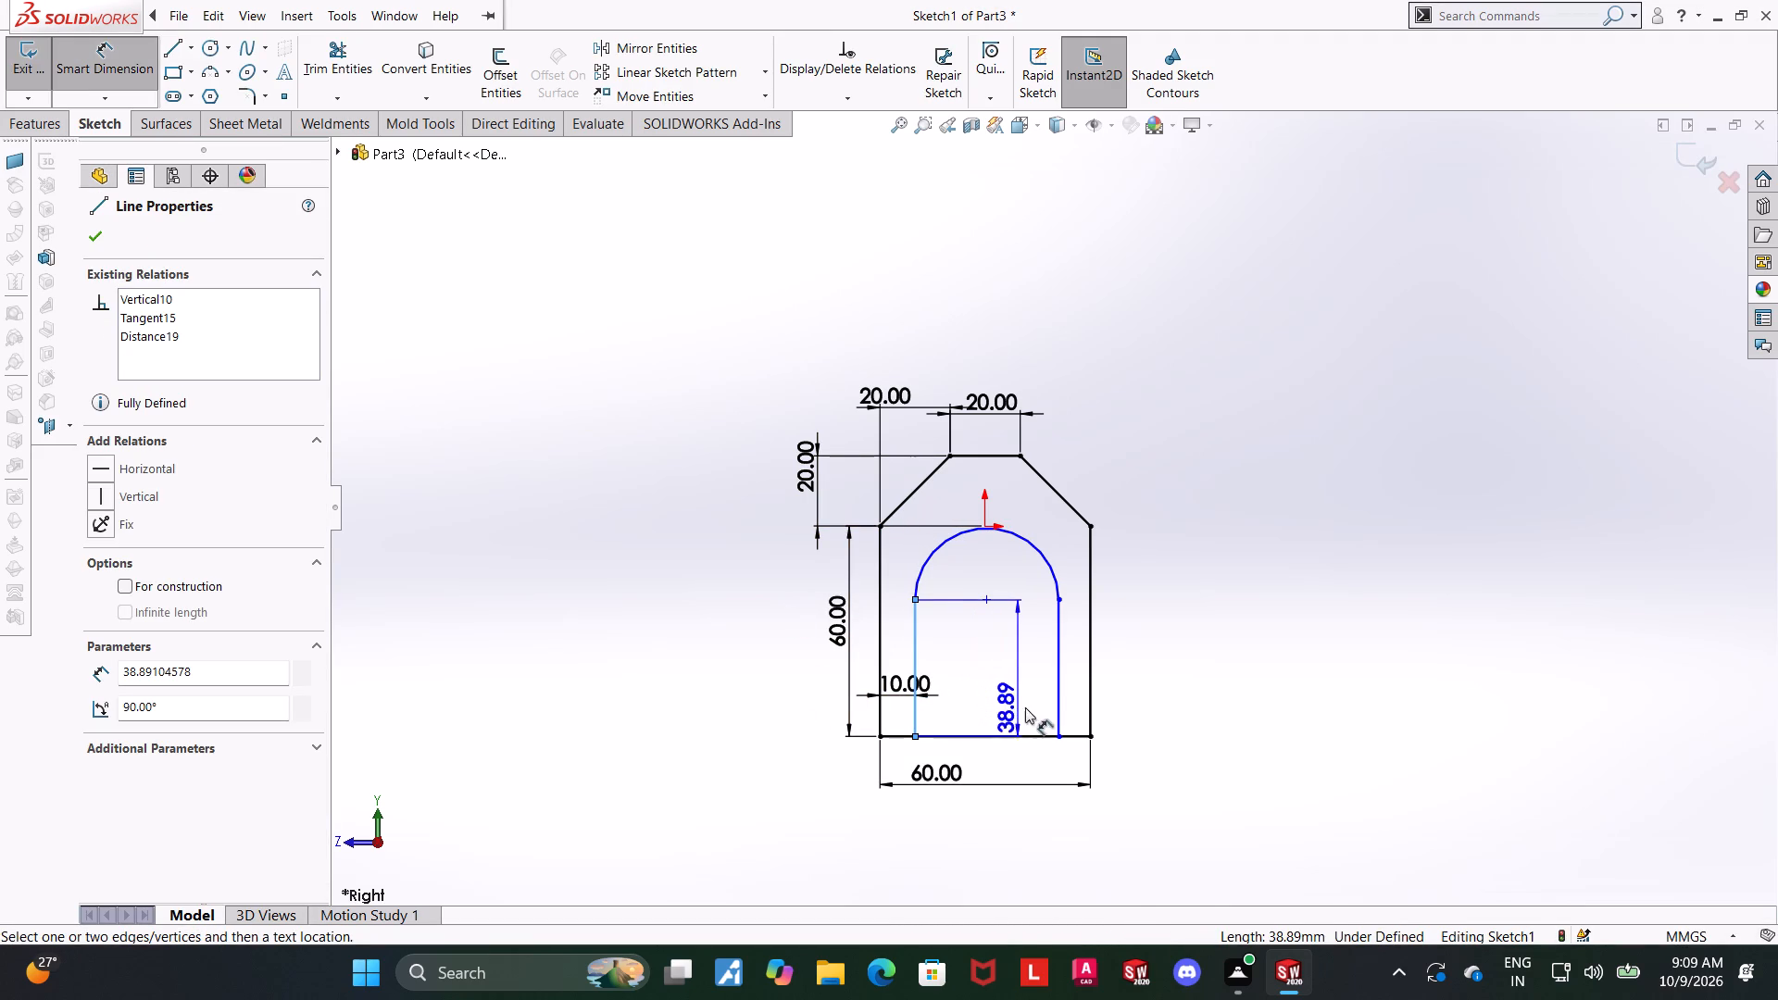
pyautogui.click(1058, 708)
pyautogui.click(1013, 711)
pyautogui.write('40')
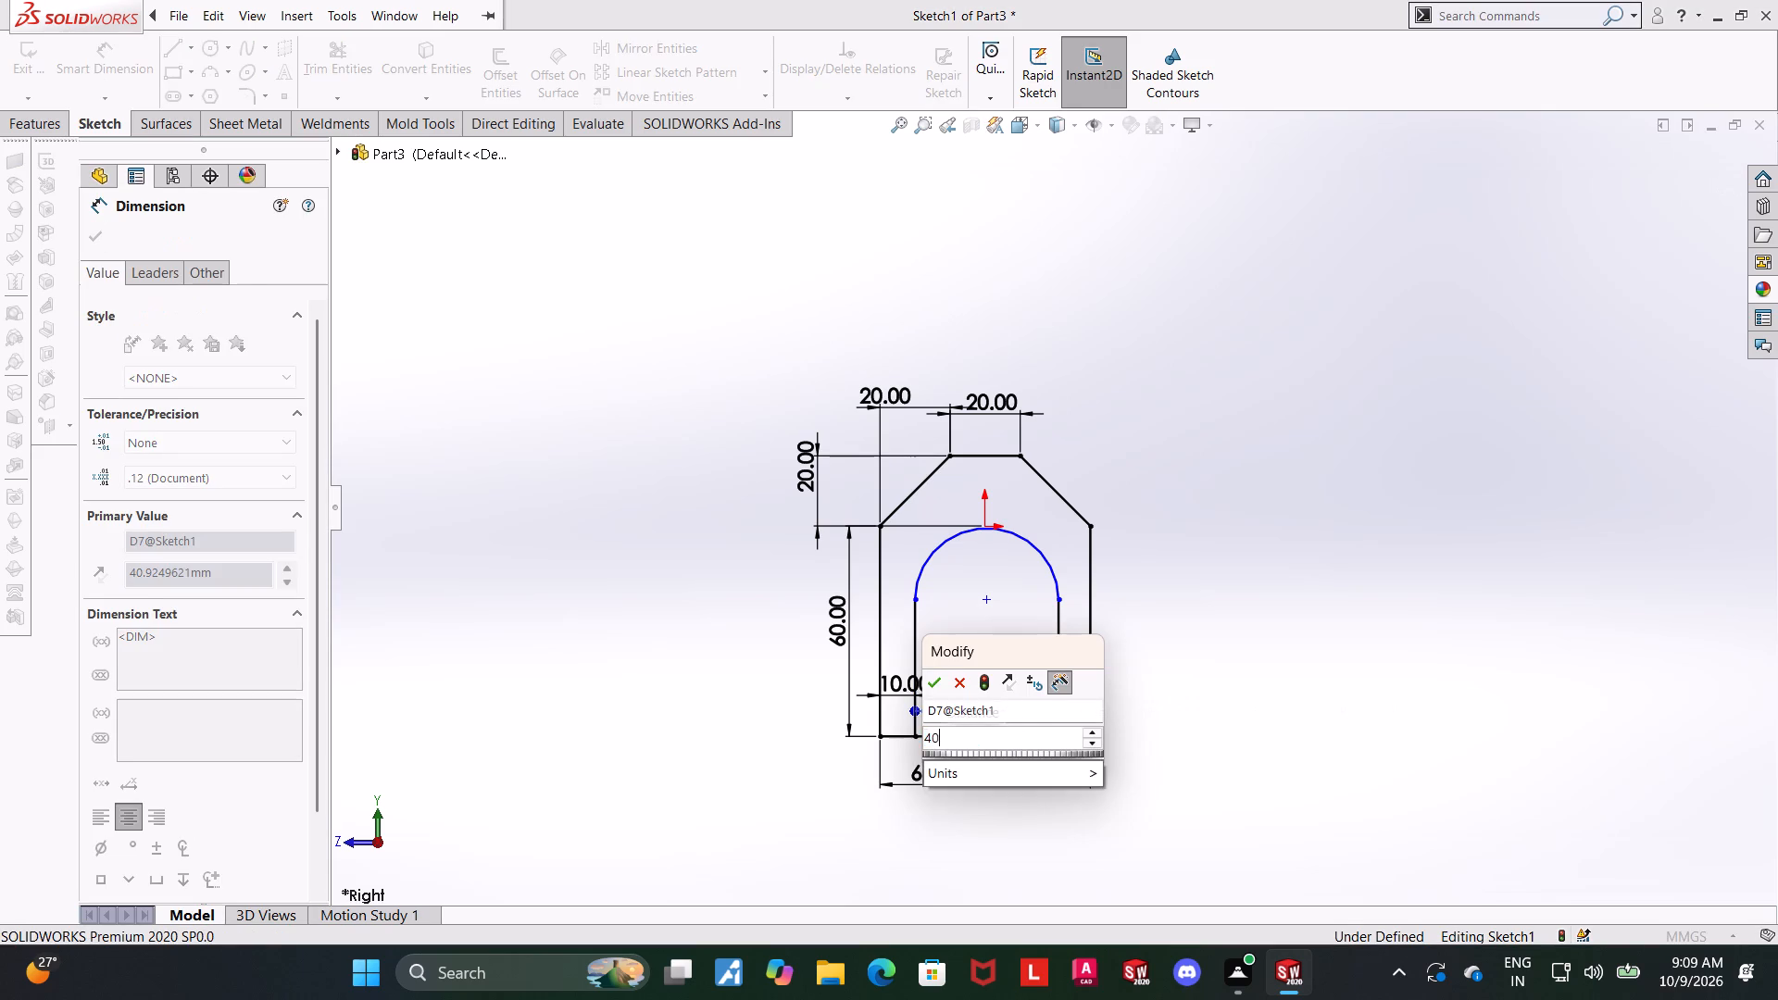
pyautogui.press('Return')
pyautogui.press('Escape')
pyautogui.press('Escape')
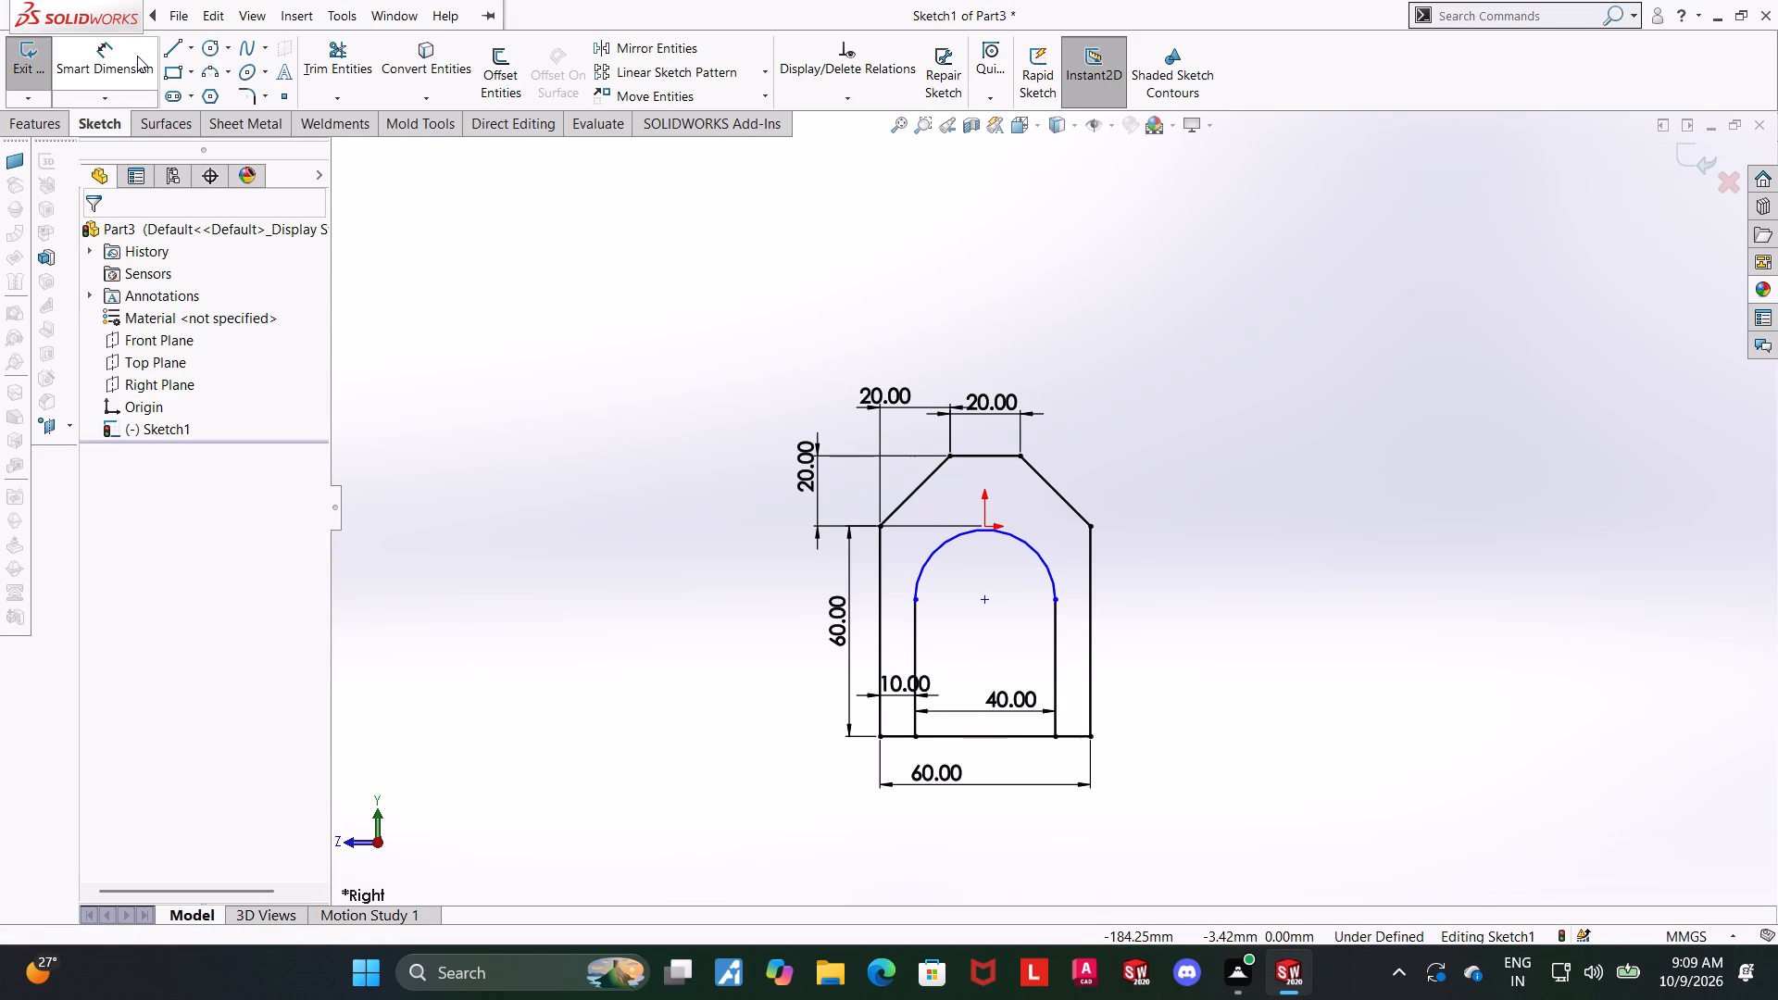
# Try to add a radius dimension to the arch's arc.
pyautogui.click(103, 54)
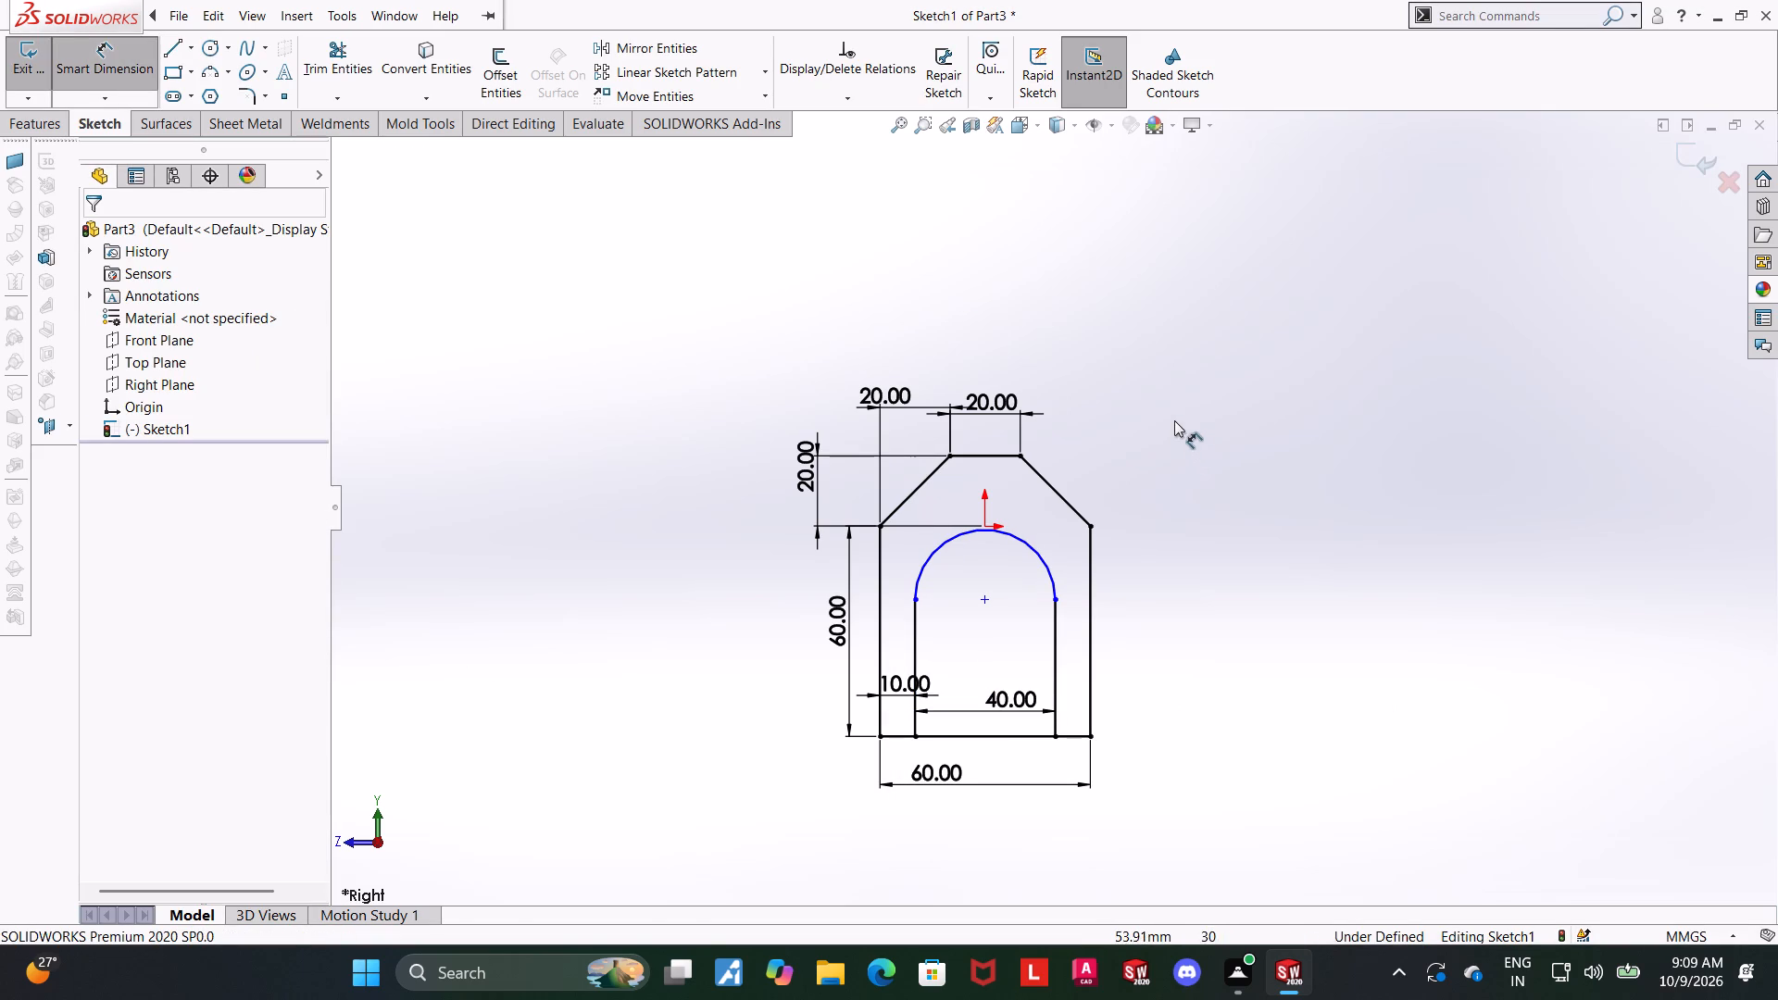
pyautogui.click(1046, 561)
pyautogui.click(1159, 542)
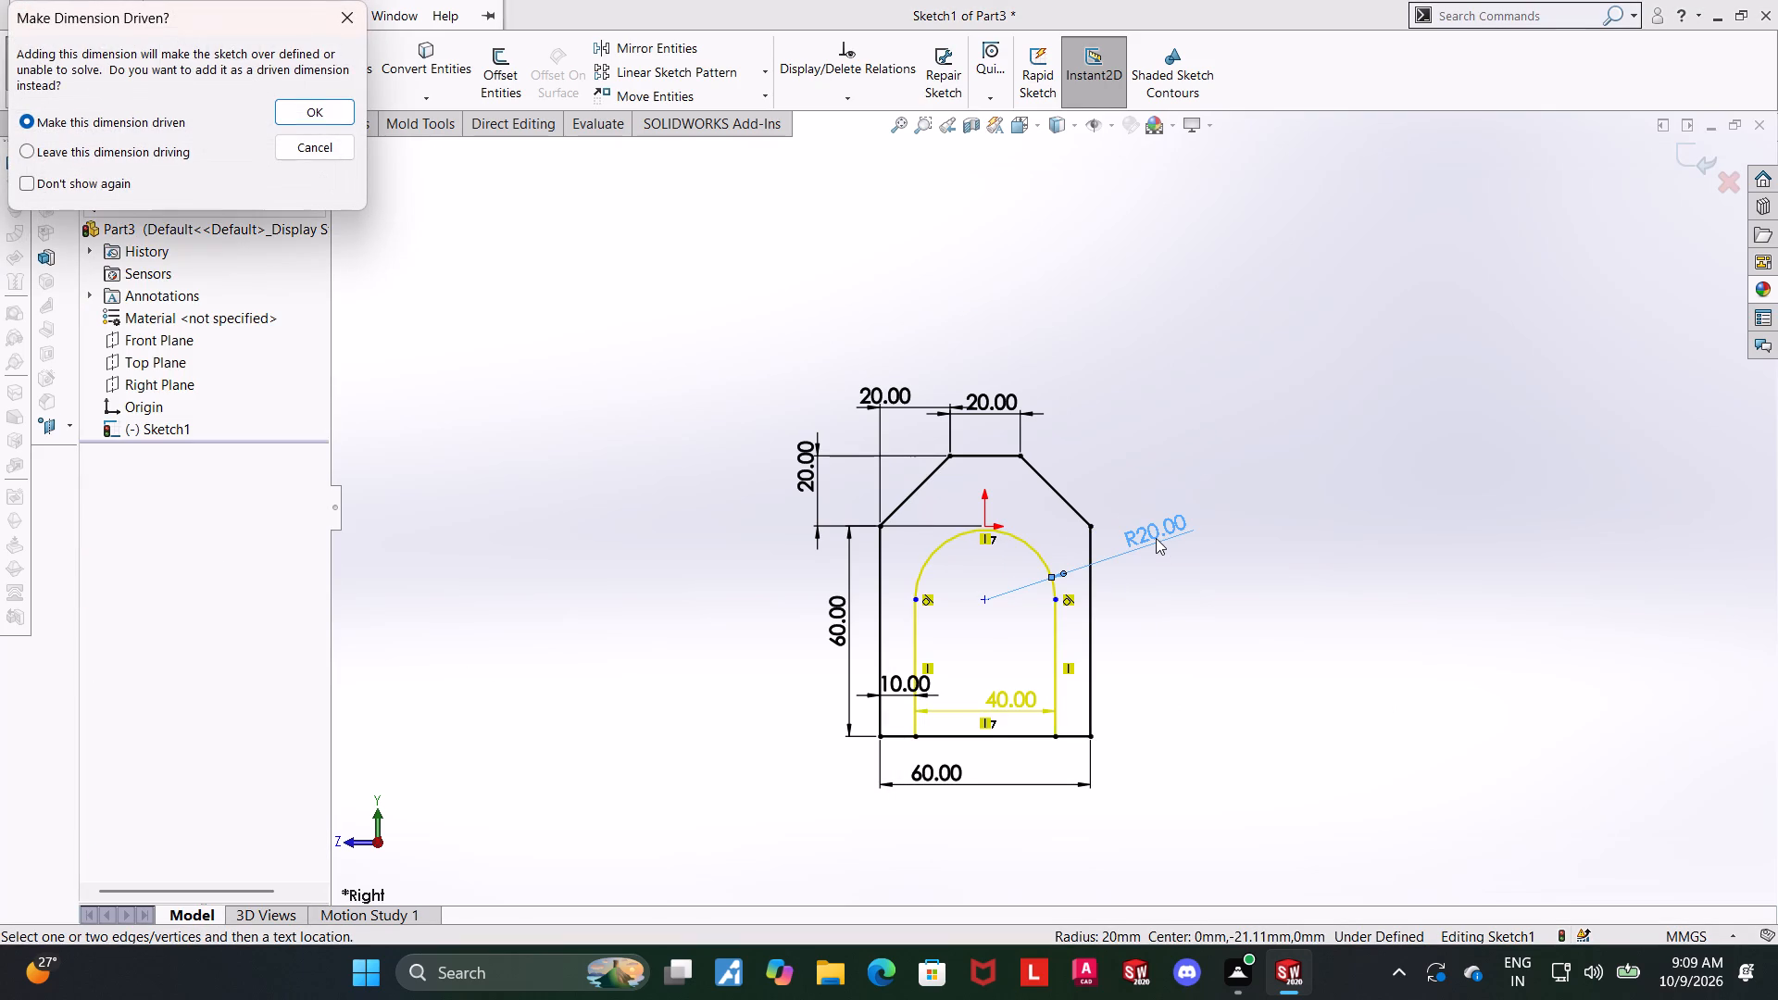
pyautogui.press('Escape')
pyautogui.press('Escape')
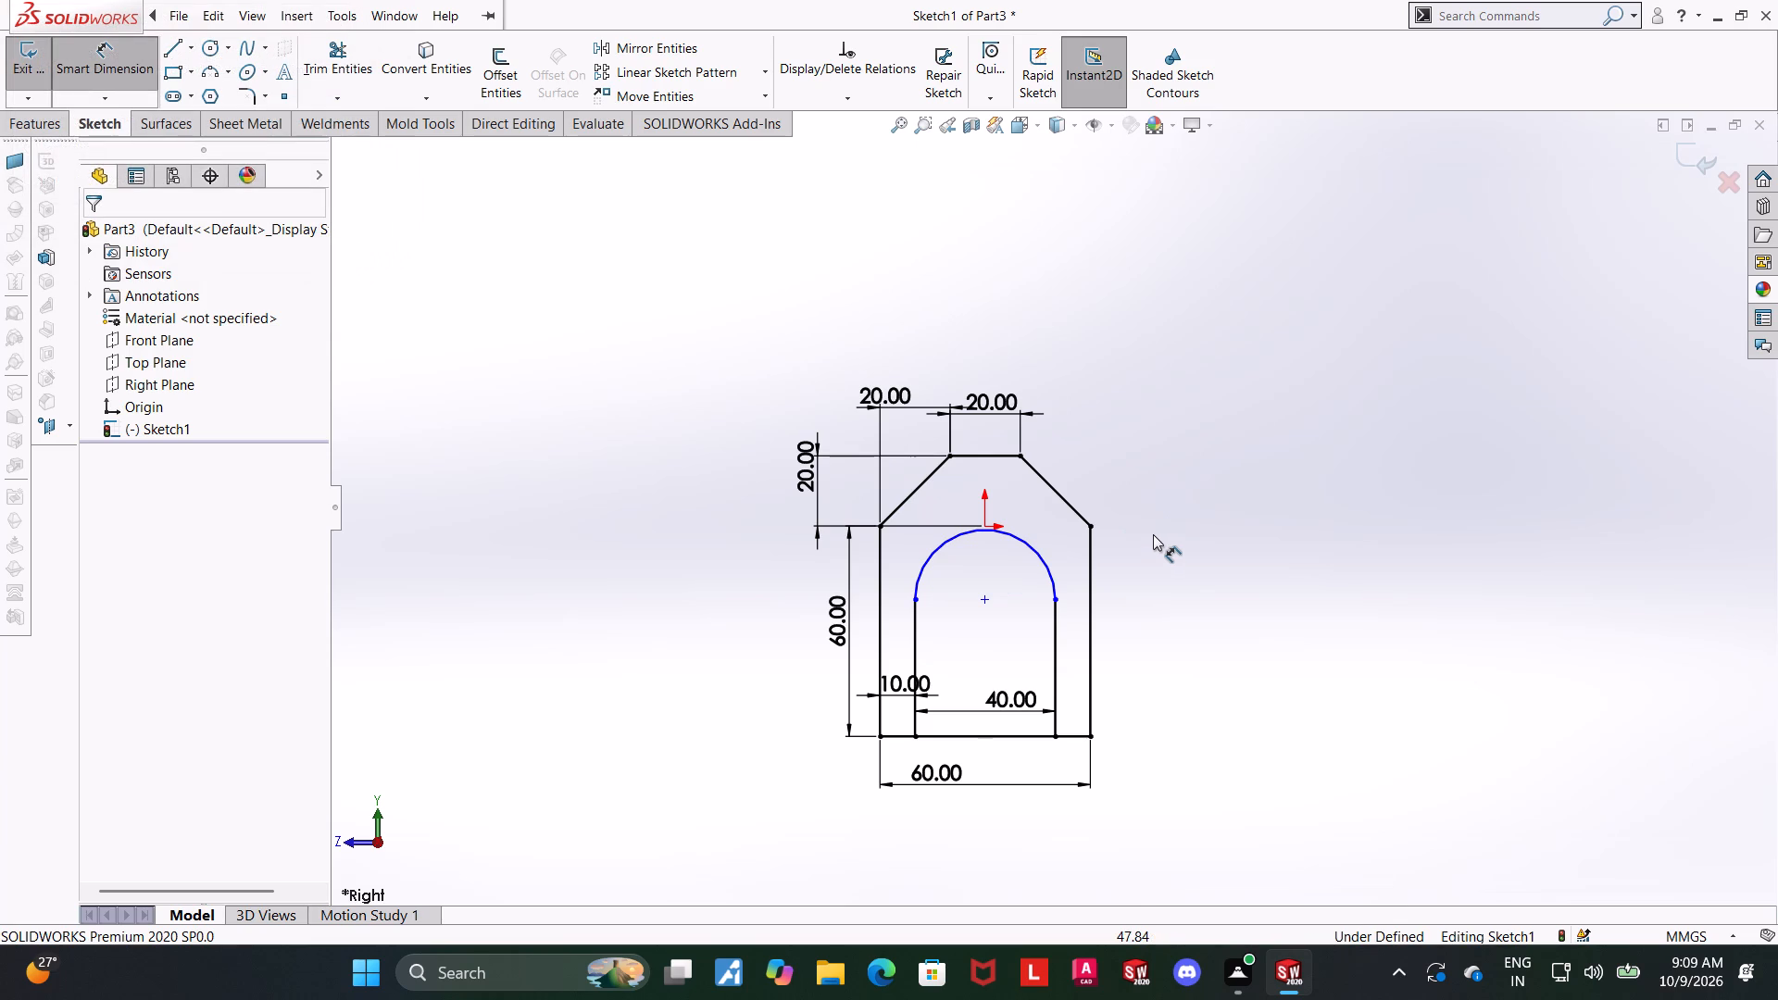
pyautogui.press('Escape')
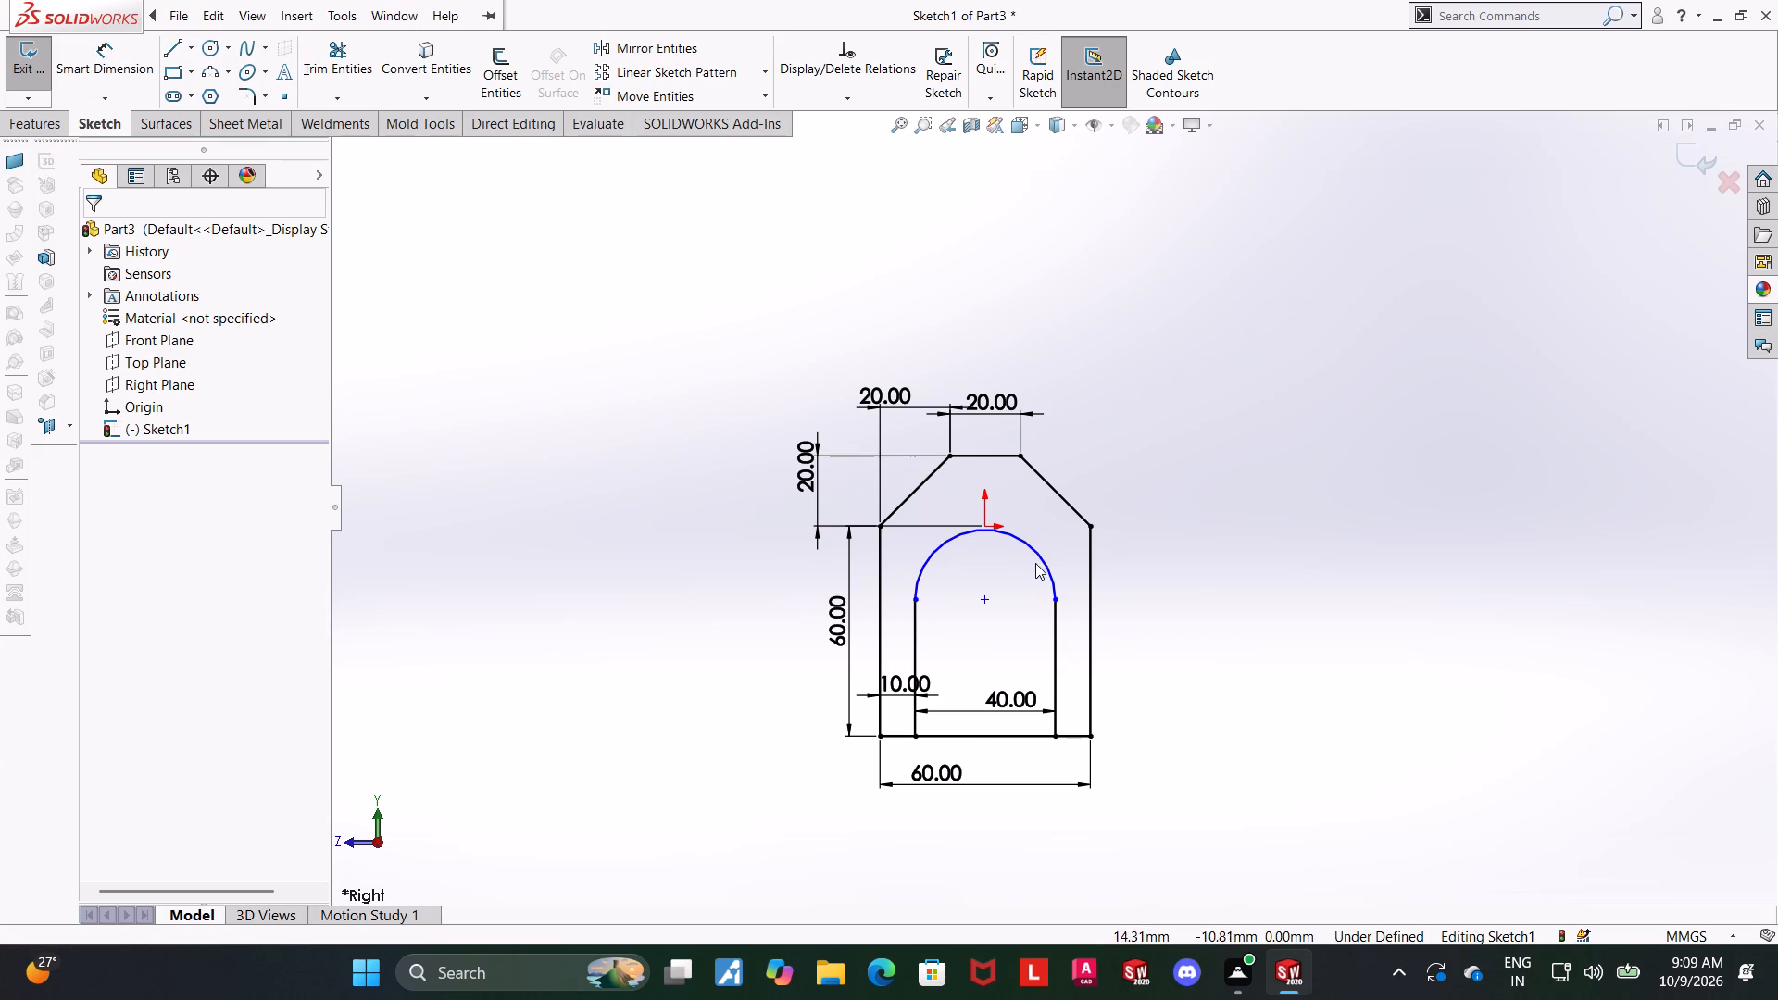
# Move the arc upward and add a horizontal relation between its top point and the outline's right shoulder corner.
pyautogui.moveTo(1022, 543); pyautogui.dragTo(1022, 508)
pyautogui.click(1196, 531)
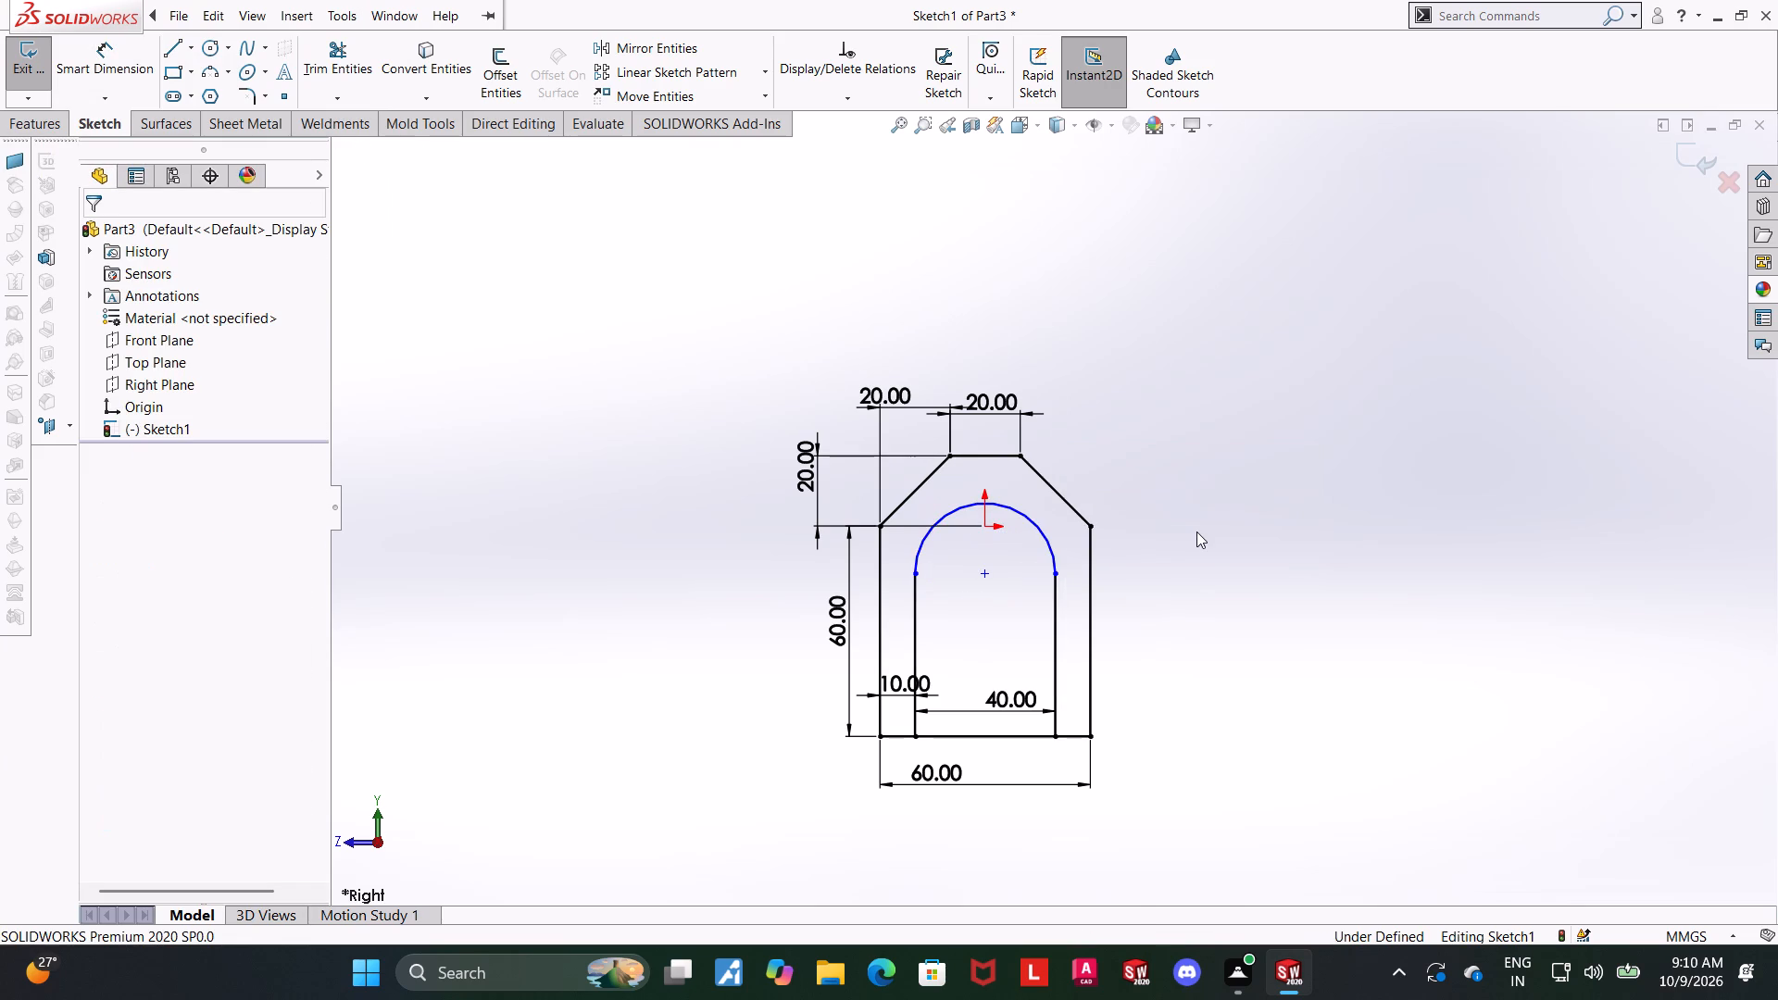
pyautogui.click(983, 502)
pyautogui.keyDown('ctrl'); pyautogui.click(1091, 531); pyautogui.keyUp('ctrl')
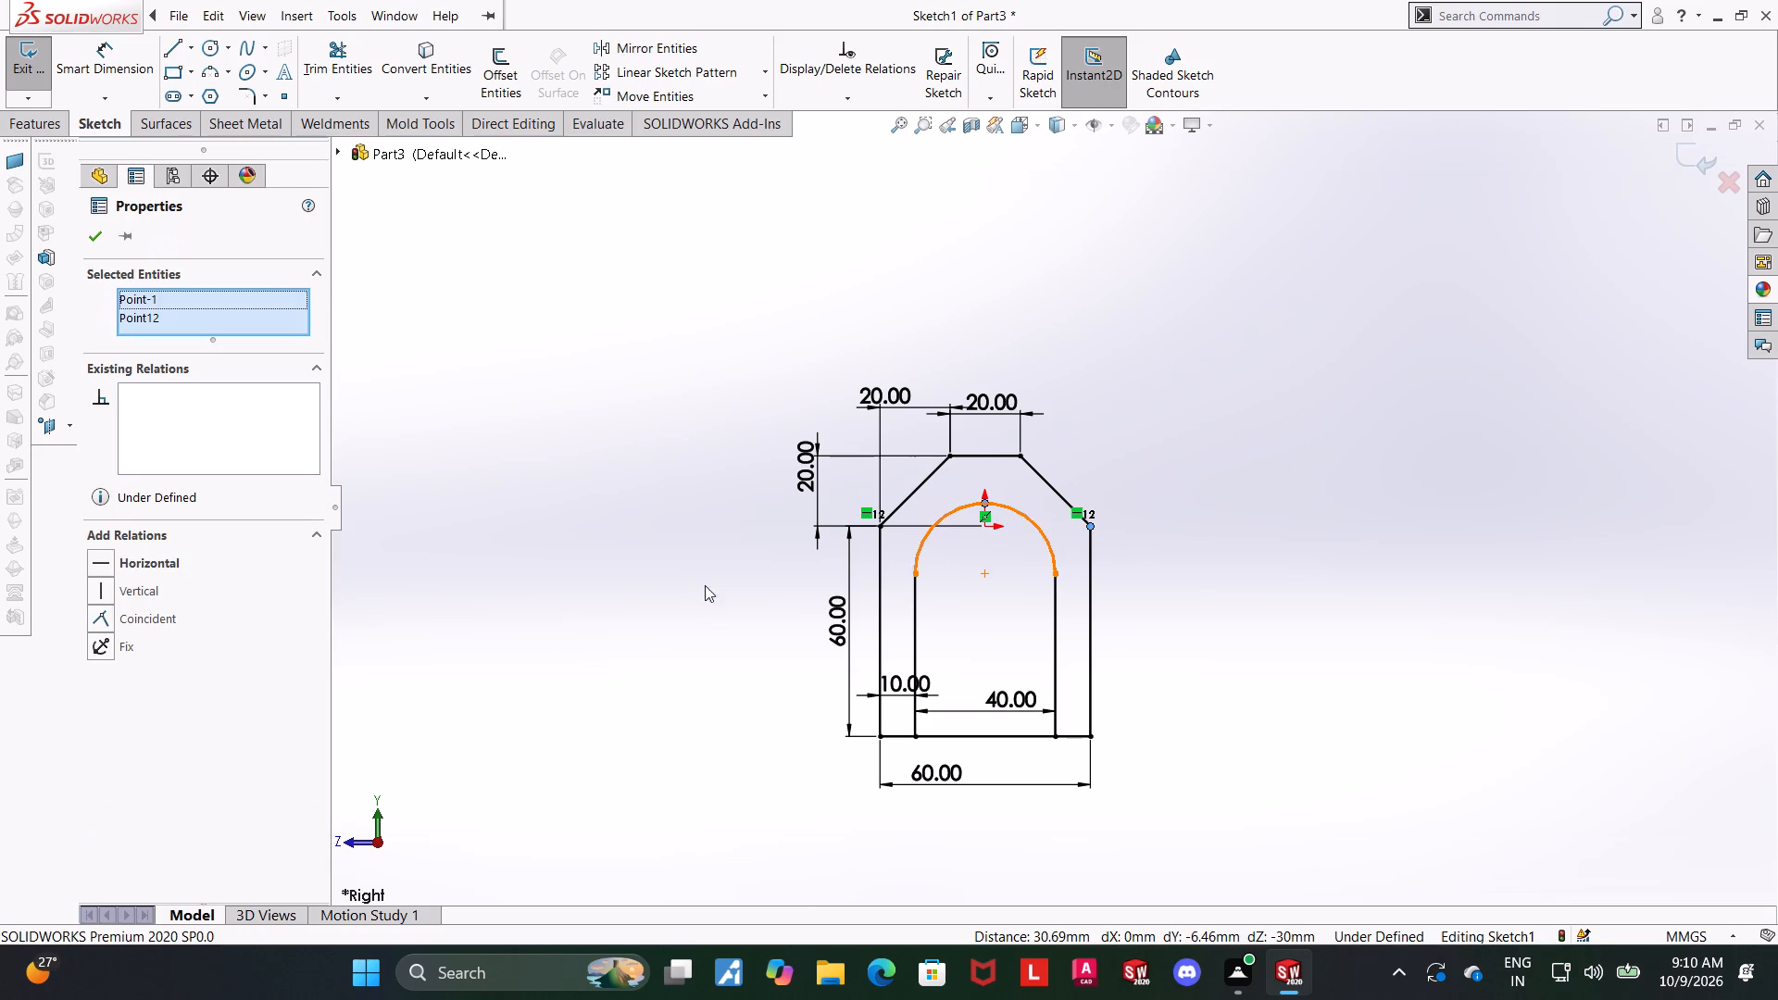
pyautogui.click(105, 567)
pyautogui.click(1181, 610)
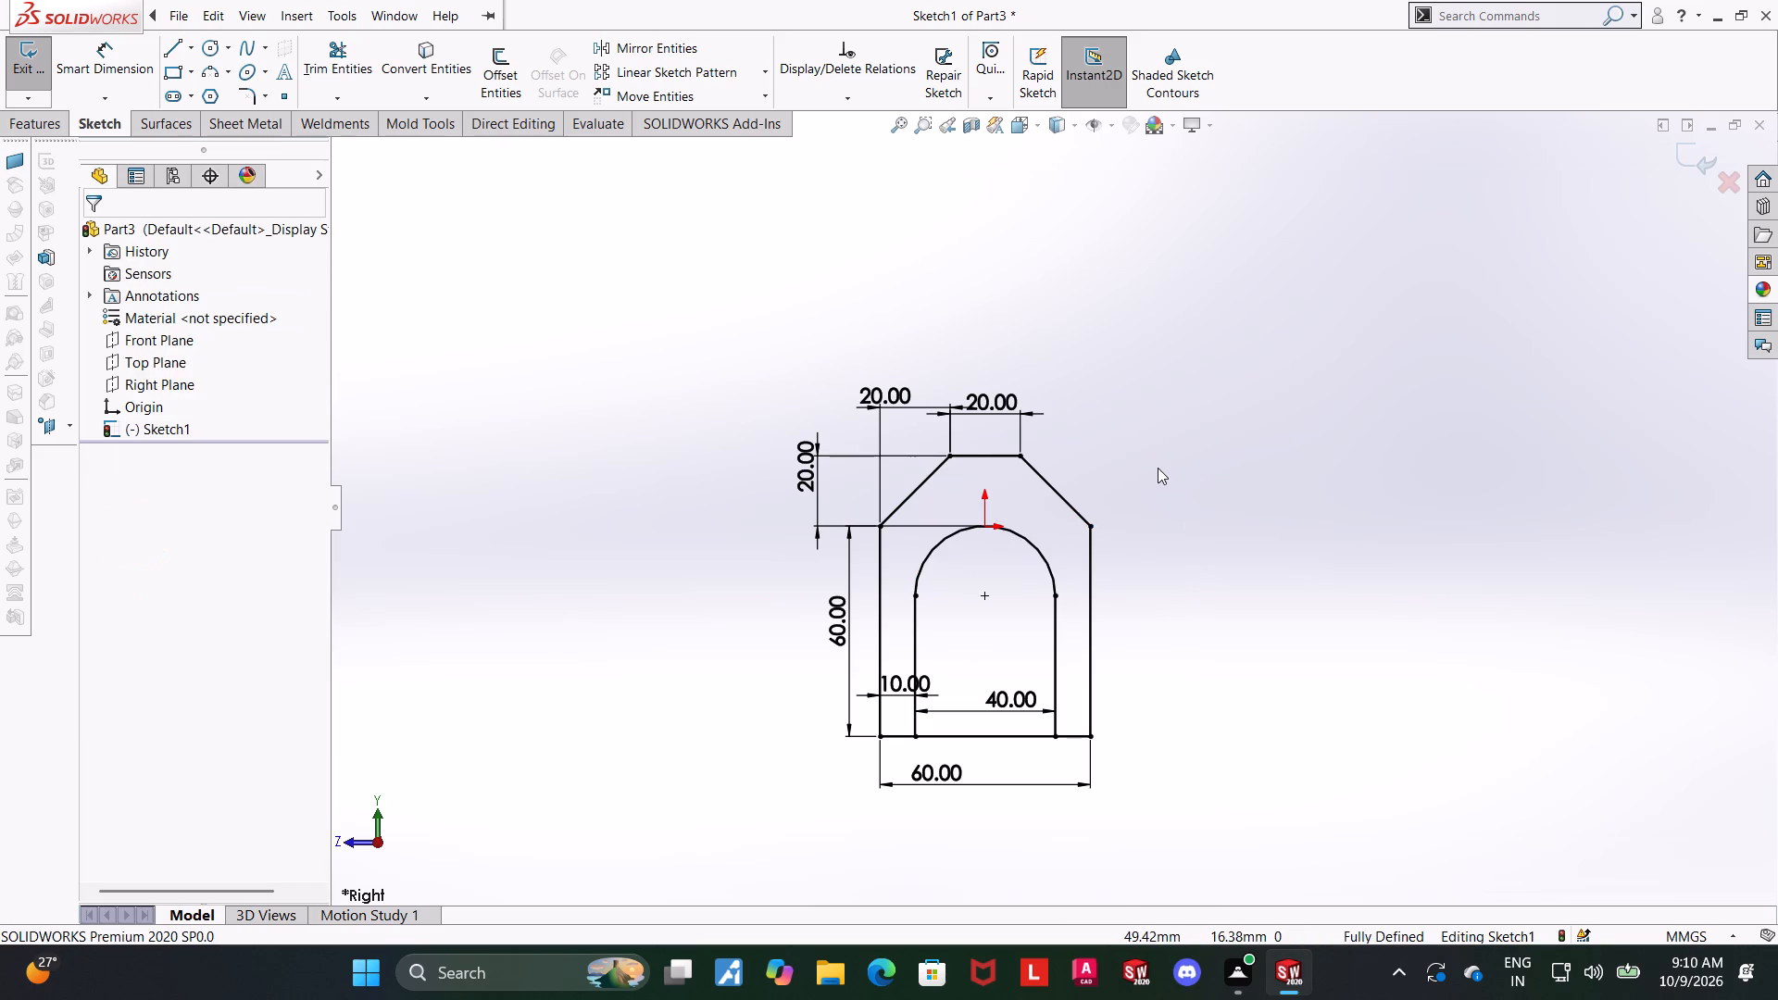
# Trim away the bottom edge between the arch's legs so the profile opens at the base.
pyautogui.hotkey('ctrl', '7')
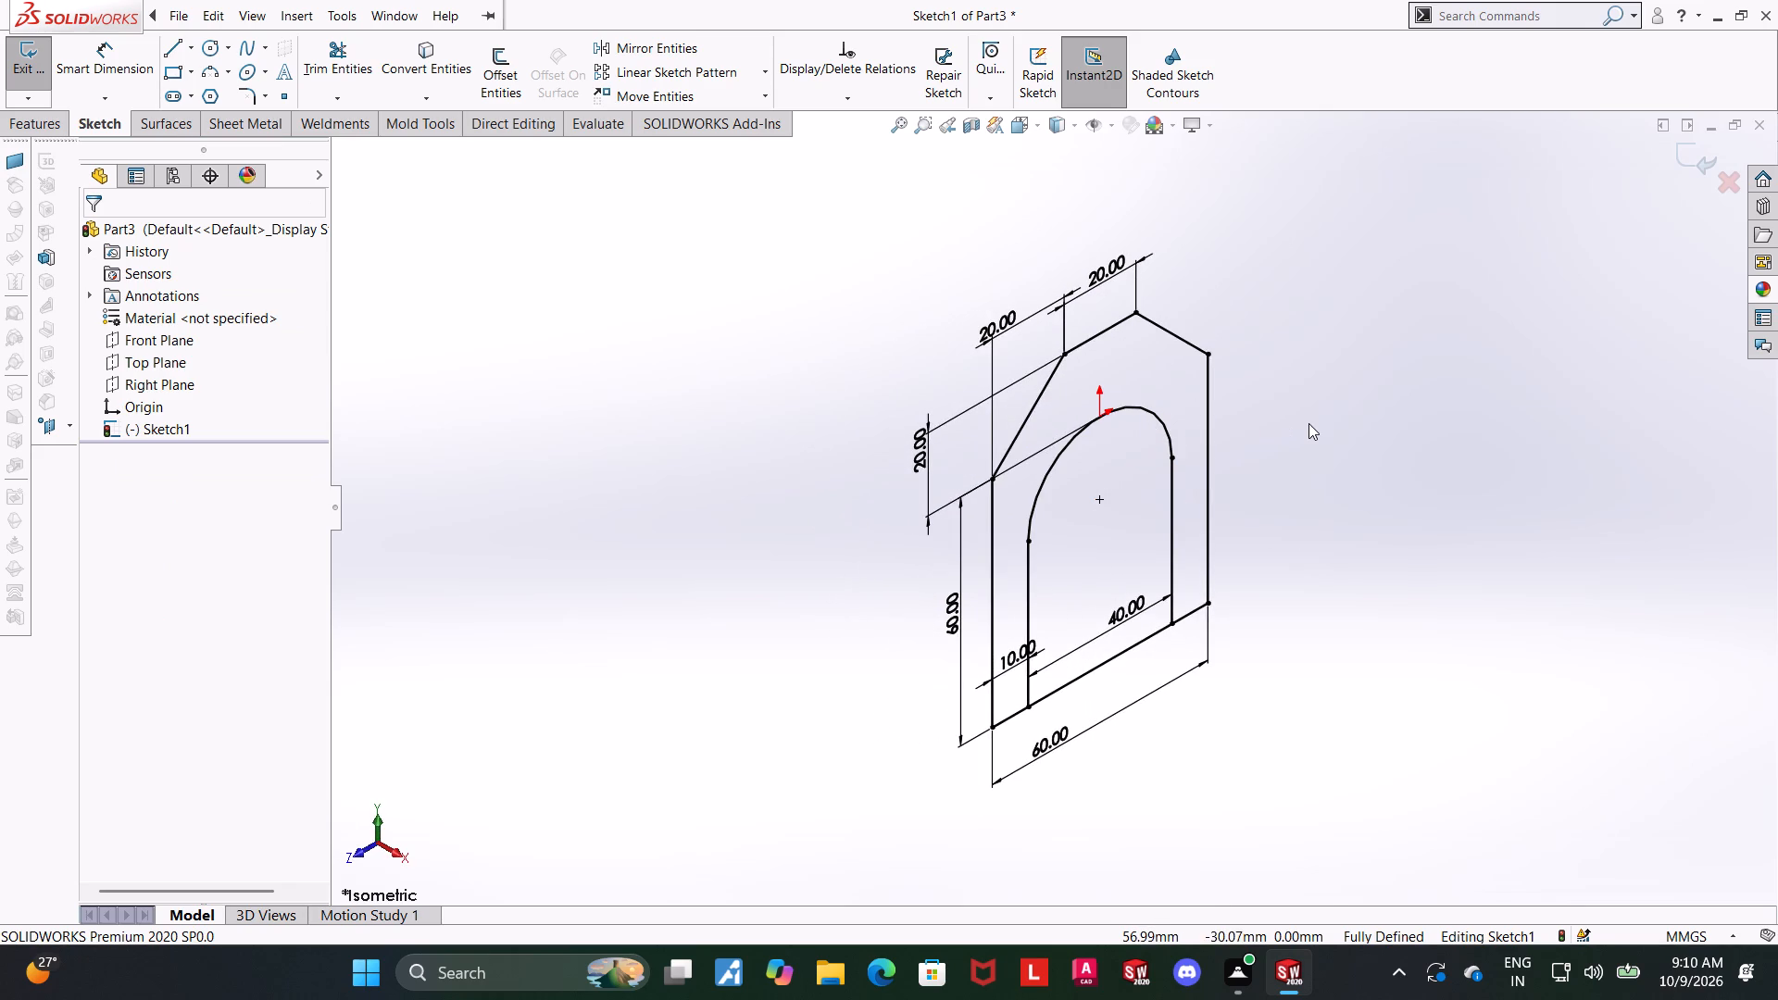
pyautogui.scroll(2, 1310, 425)
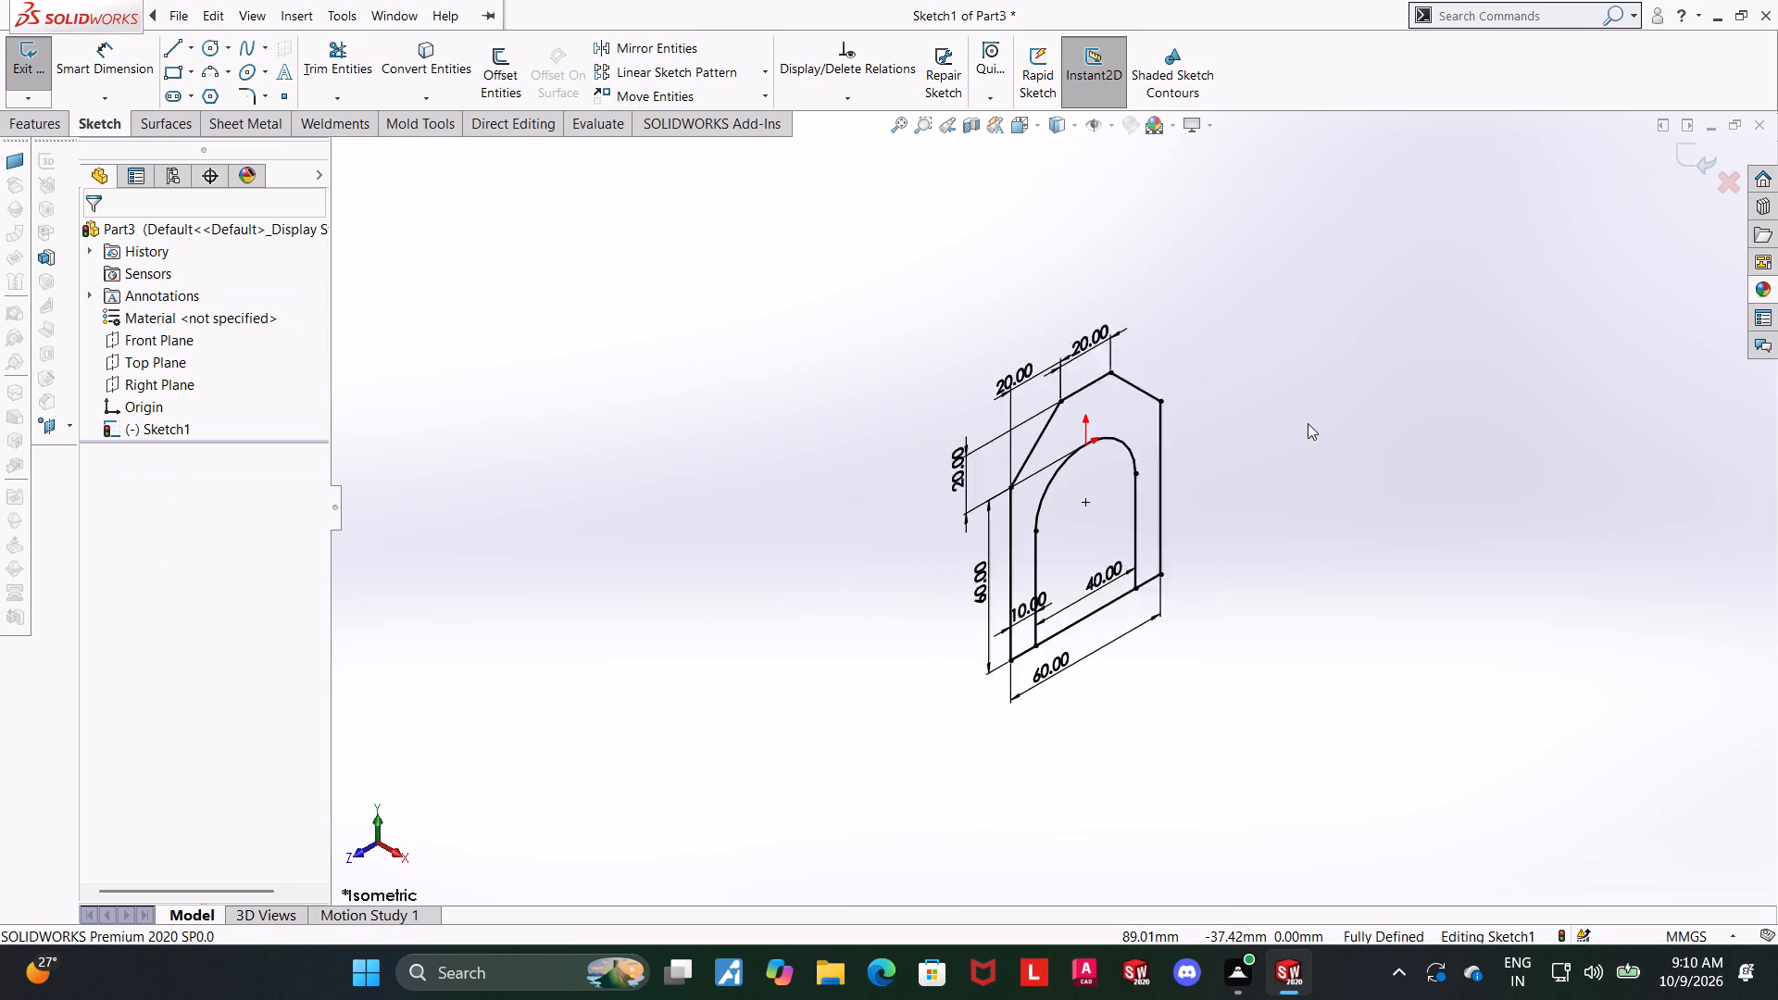
pyautogui.scroll(1, 1308, 423)
pyautogui.moveTo(1296, 416); pyautogui.dragTo(1156, 302, button='middle')
pyautogui.click(1010, 128)
pyautogui.click(870, 593)
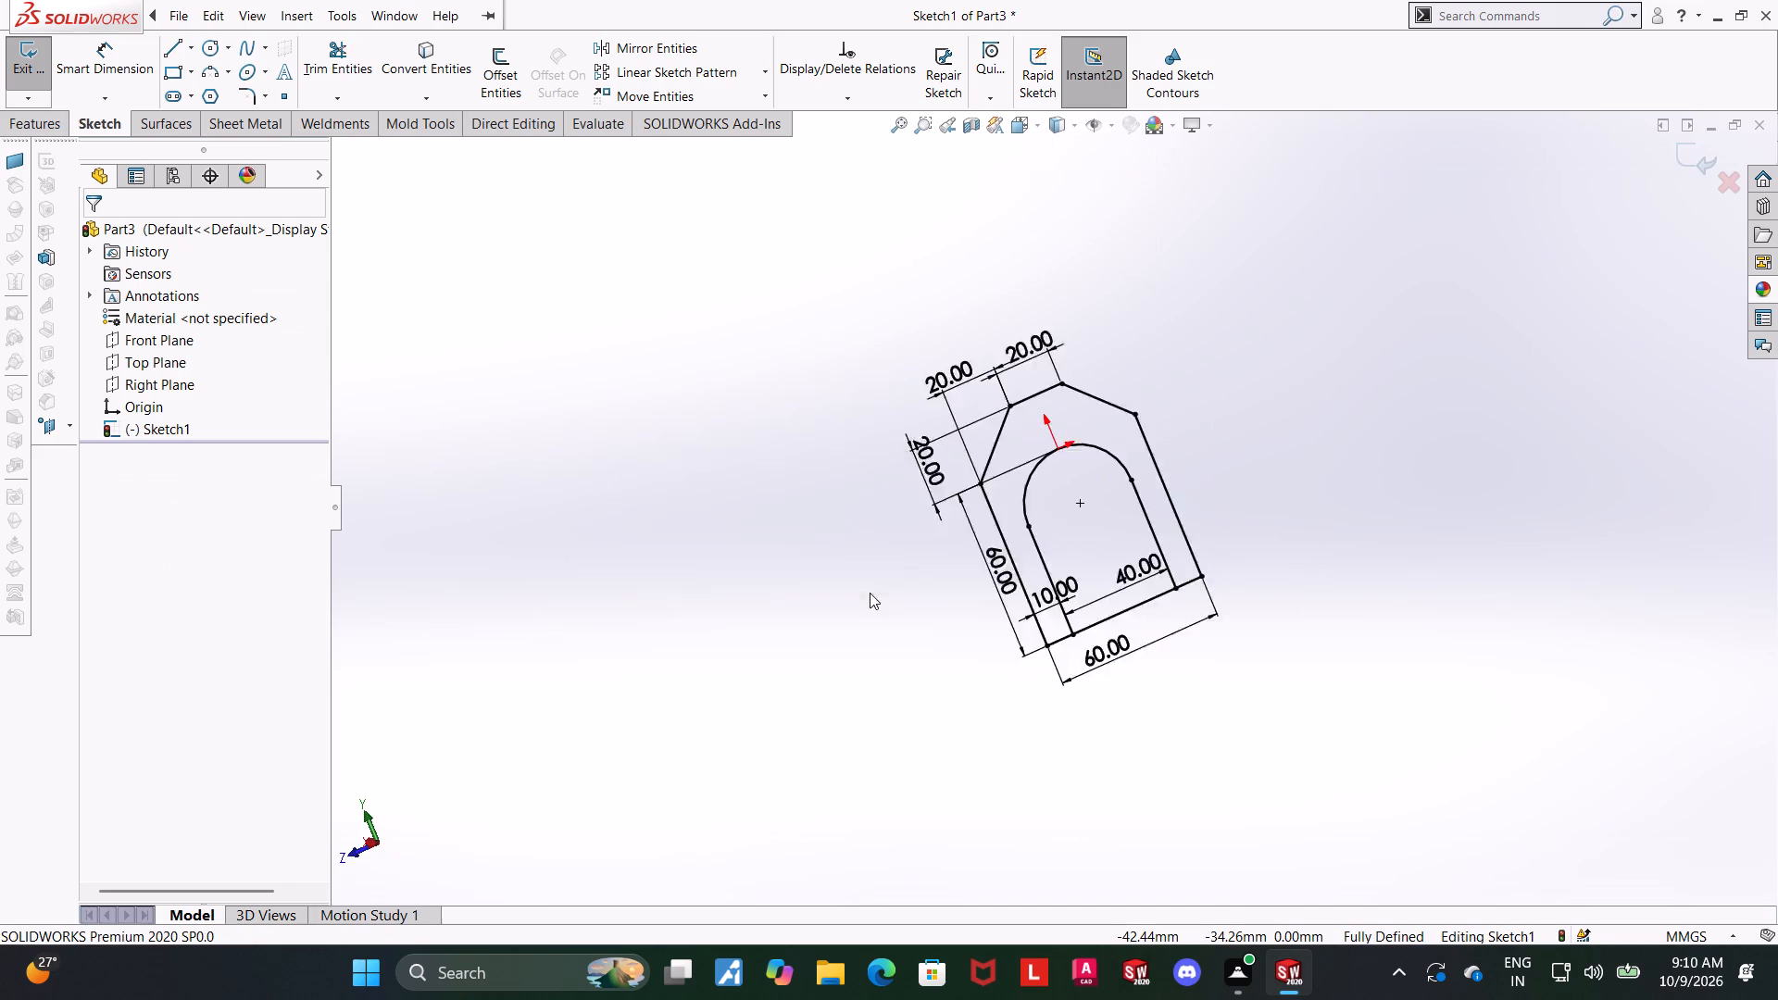
pyautogui.click(344, 60)
pyautogui.moveTo(1092, 733); pyautogui.dragTo(1092, 762)
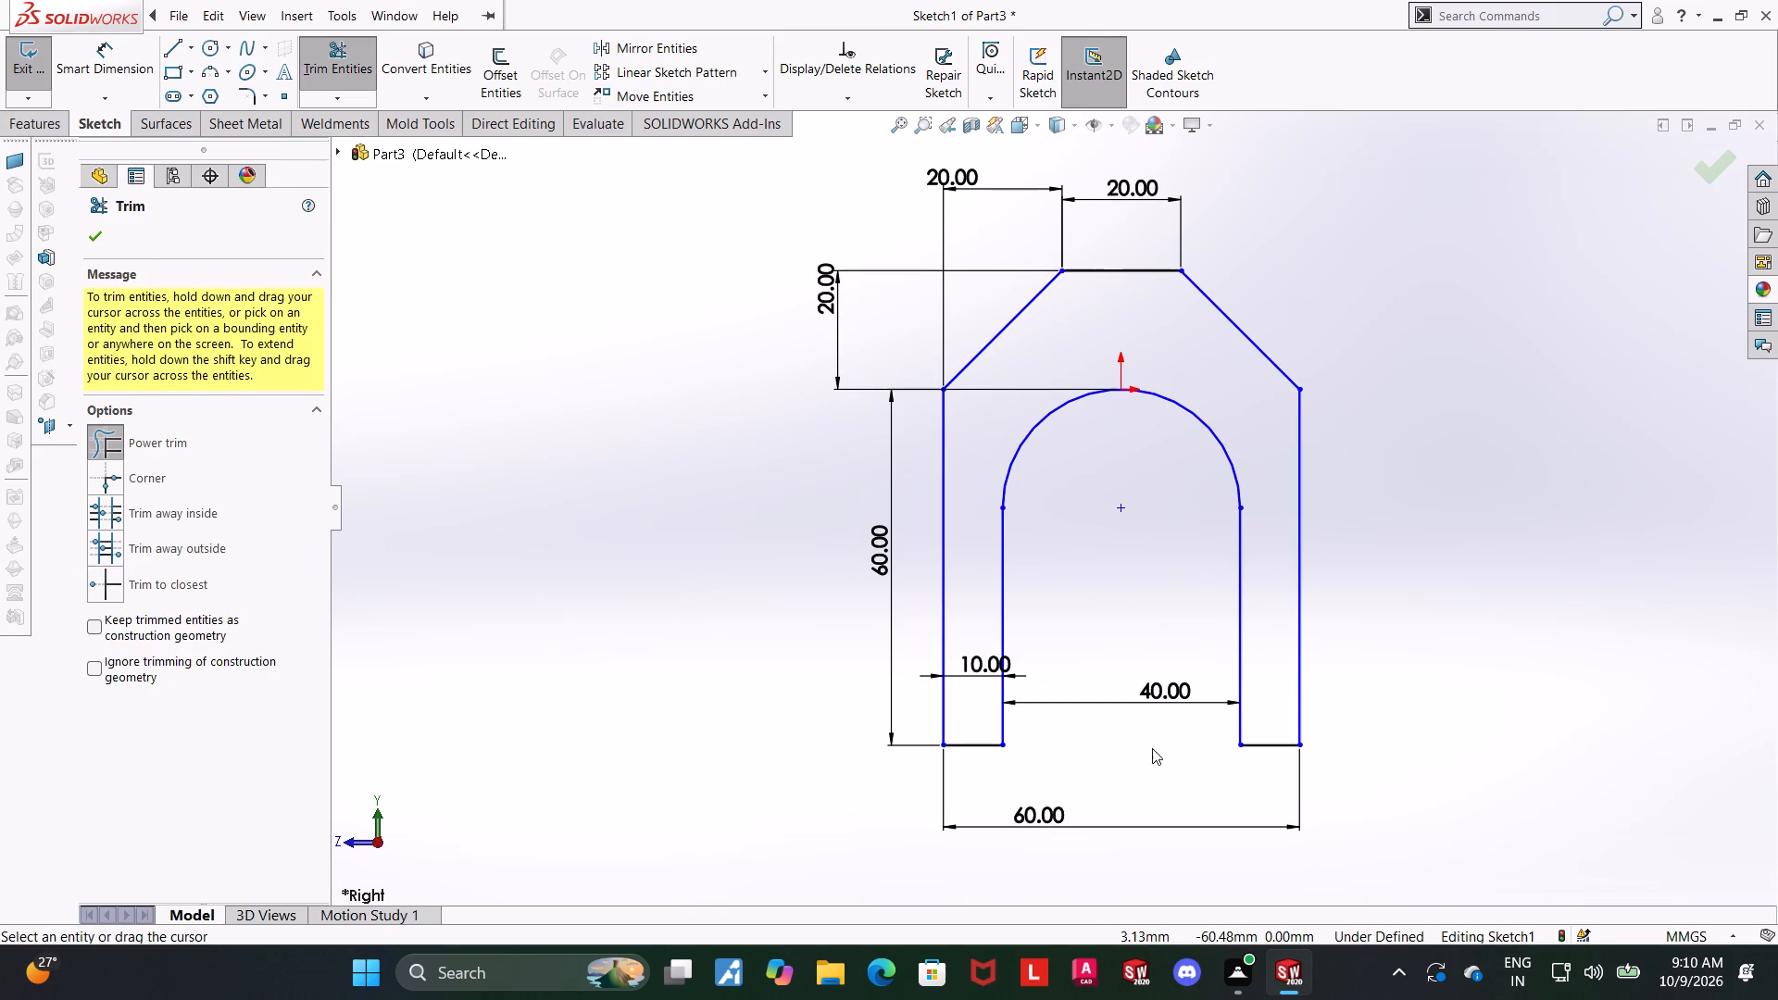
pyautogui.press('Escape')
pyautogui.press('Escape')
# Delete the vertical 60 mm dimension beside the outline's left side.
pyautogui.scroll(2, 1468, 677)
pyautogui.scroll(-2, 1318, 490)
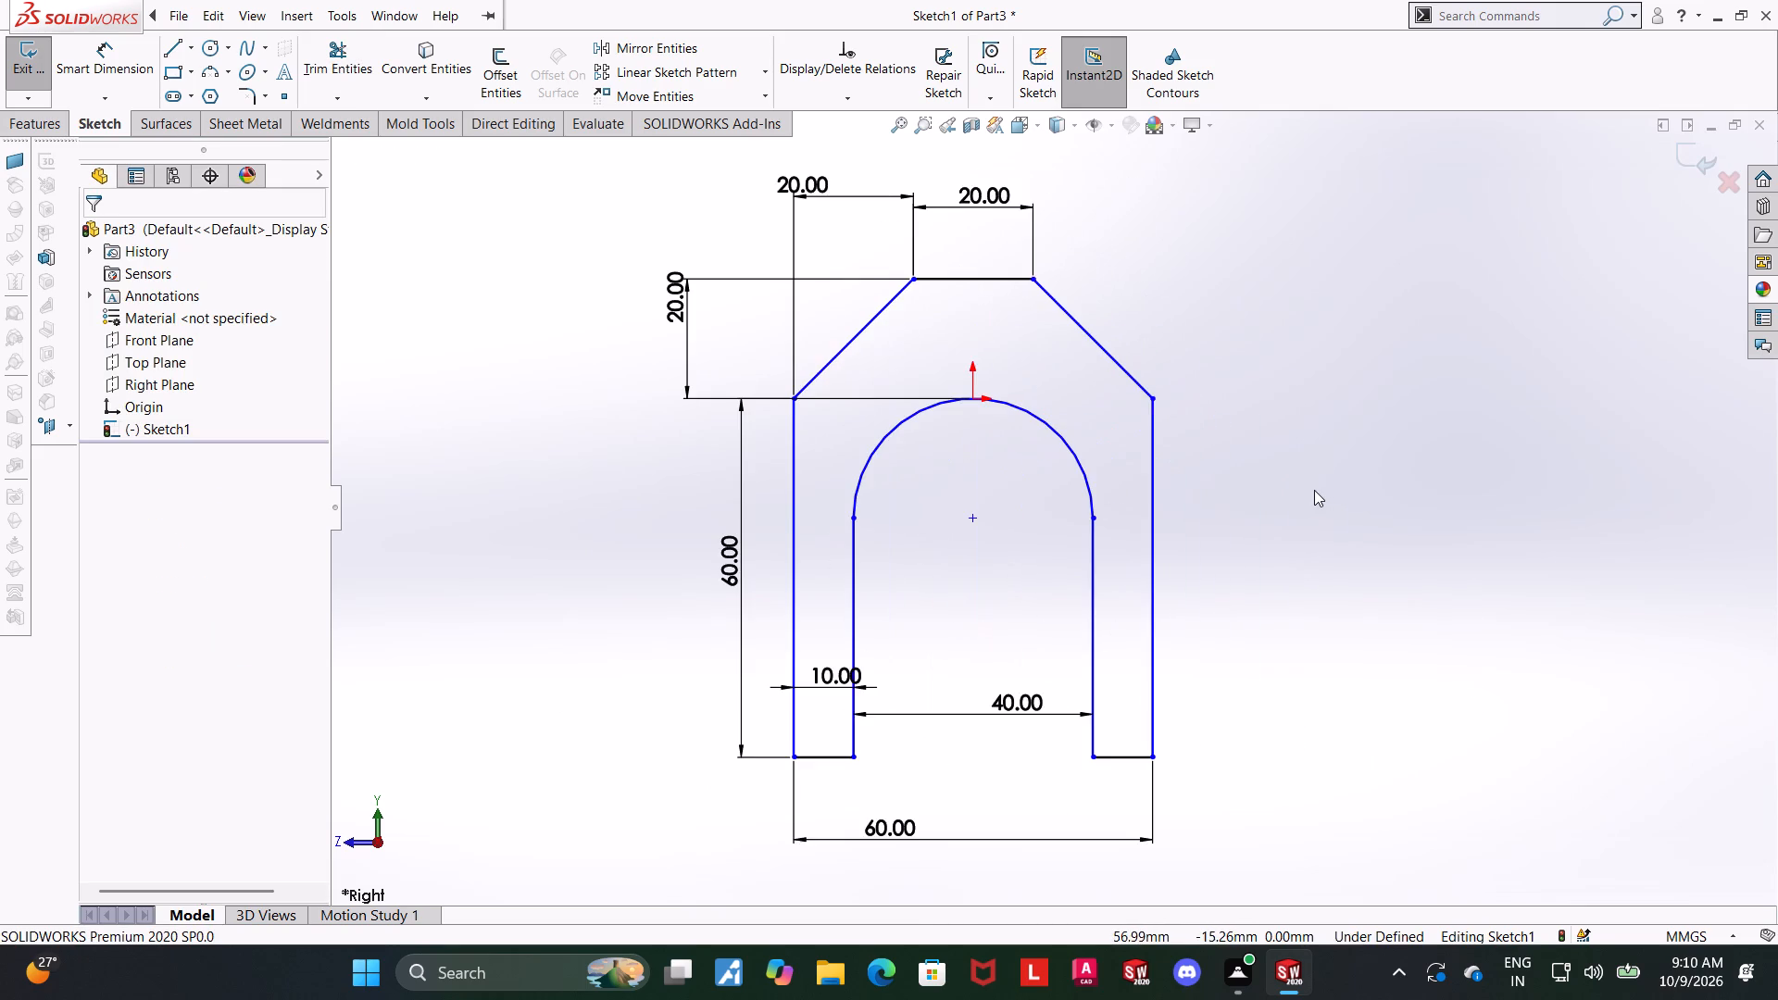
pyautogui.click(1314, 490)
pyautogui.scroll(1, 1319, 503)
pyautogui.press('Escape')
pyautogui.rightClick(795, 550)
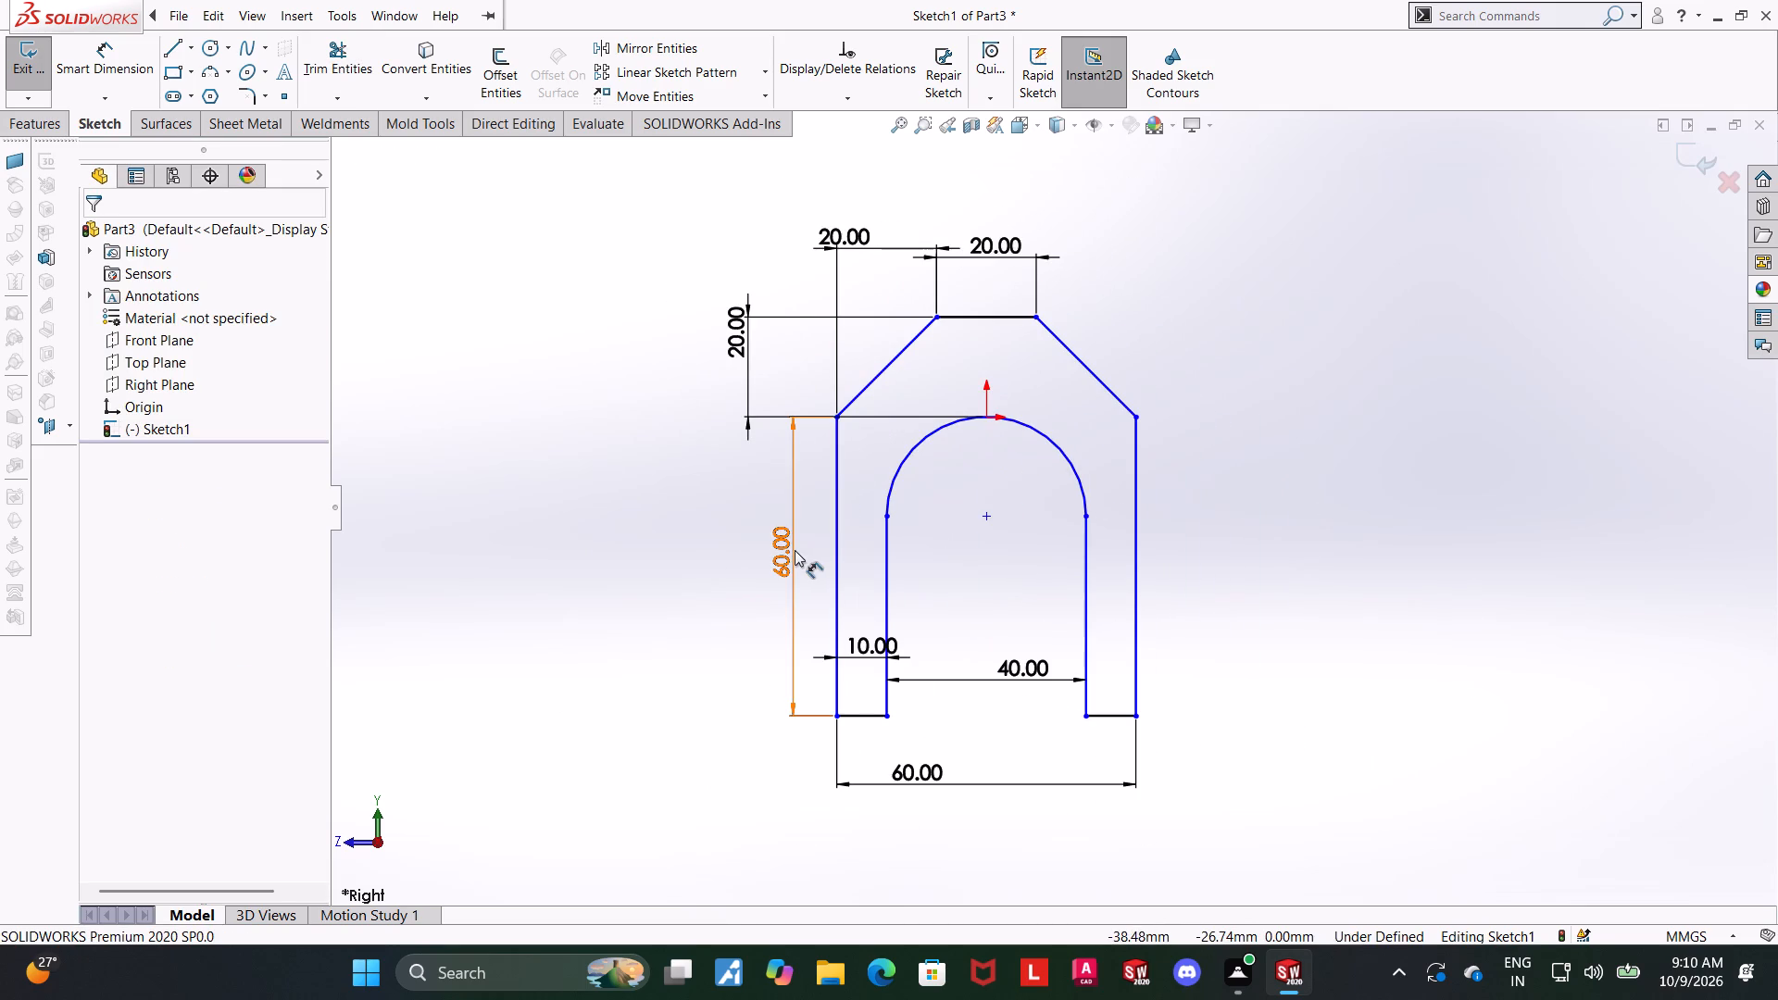
pyautogui.click(832, 731)
# Dimension the vertical distance from the origin to the left foot's bottom edge as 60 mm.
pyautogui.moveTo(119, 59); pyautogui.dragTo(128, 58)
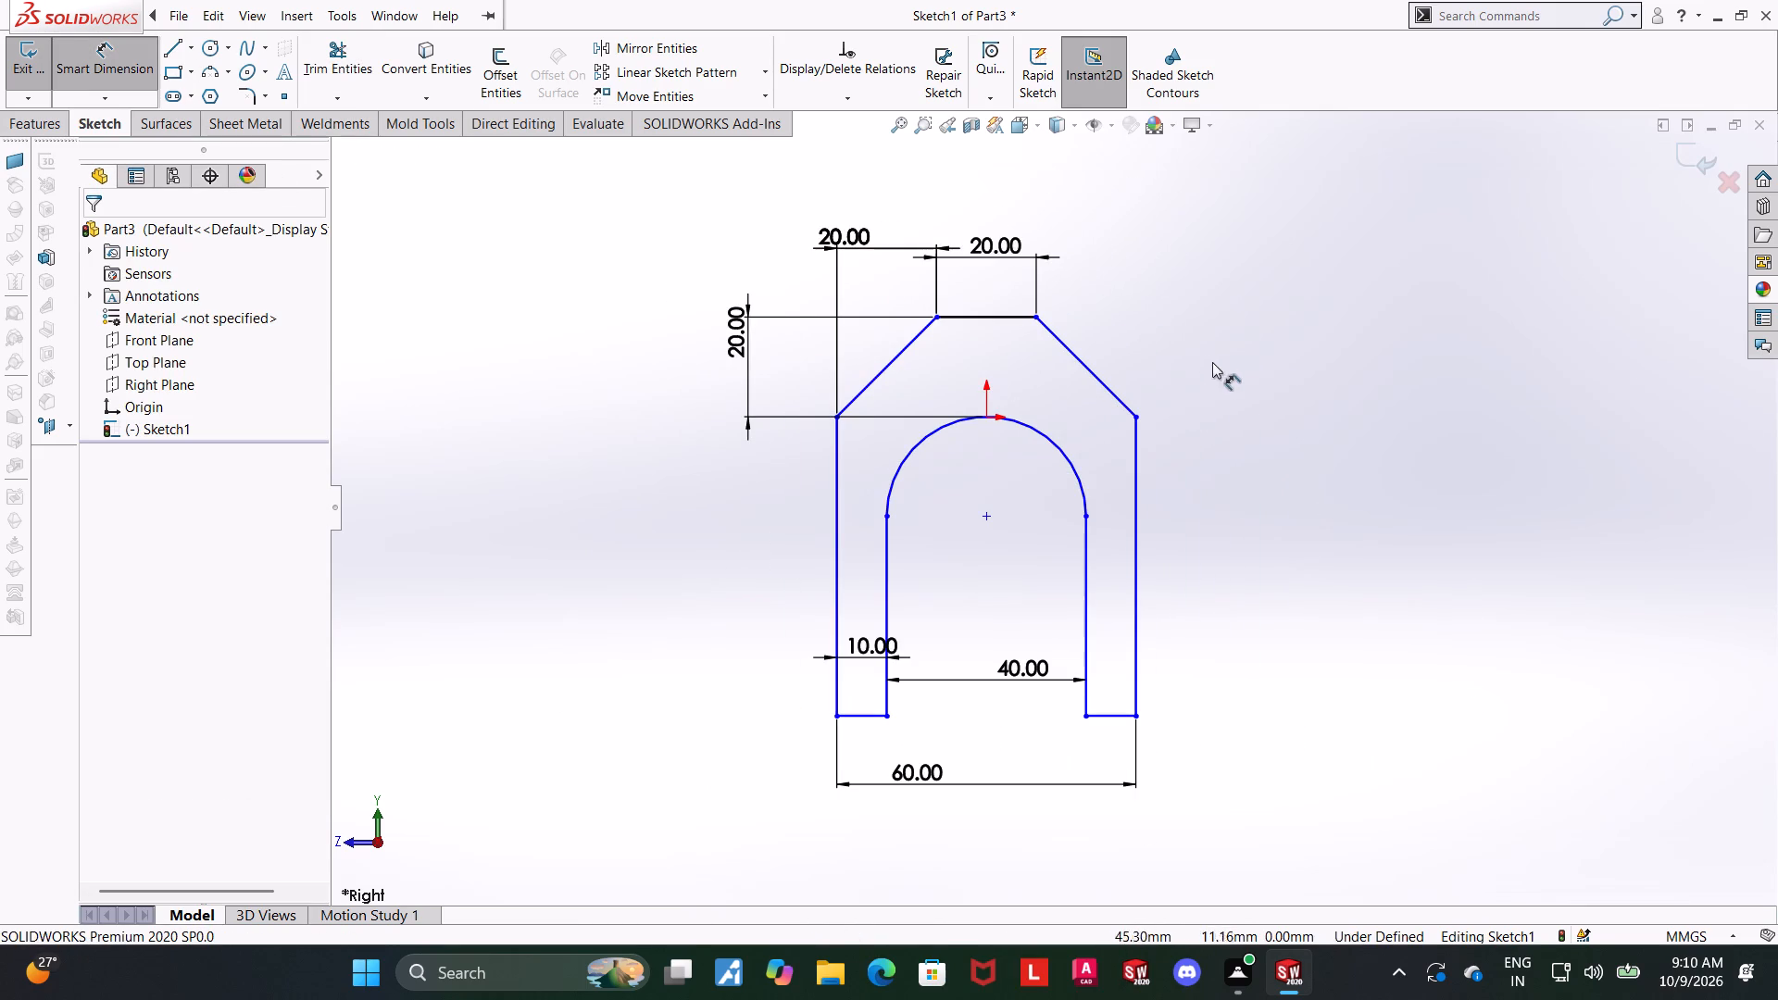
pyautogui.click(992, 419)
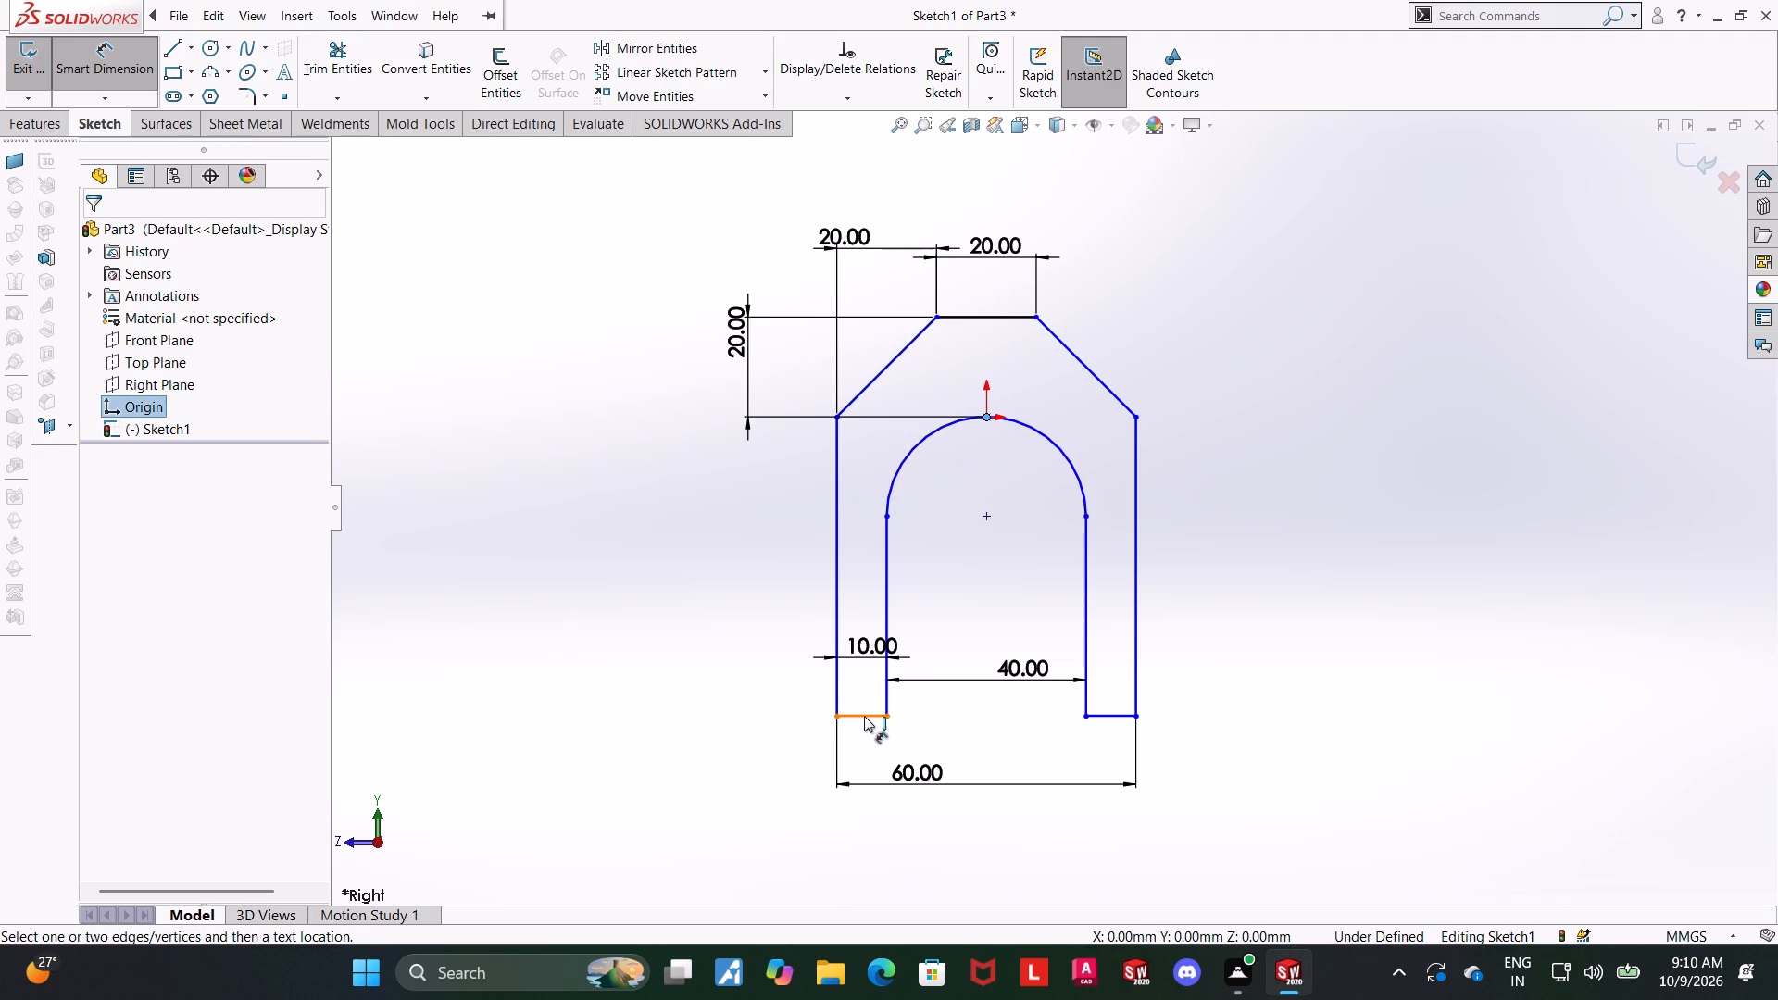
pyautogui.click(864, 716)
pyautogui.click(777, 627)
pyautogui.click(693, 597)
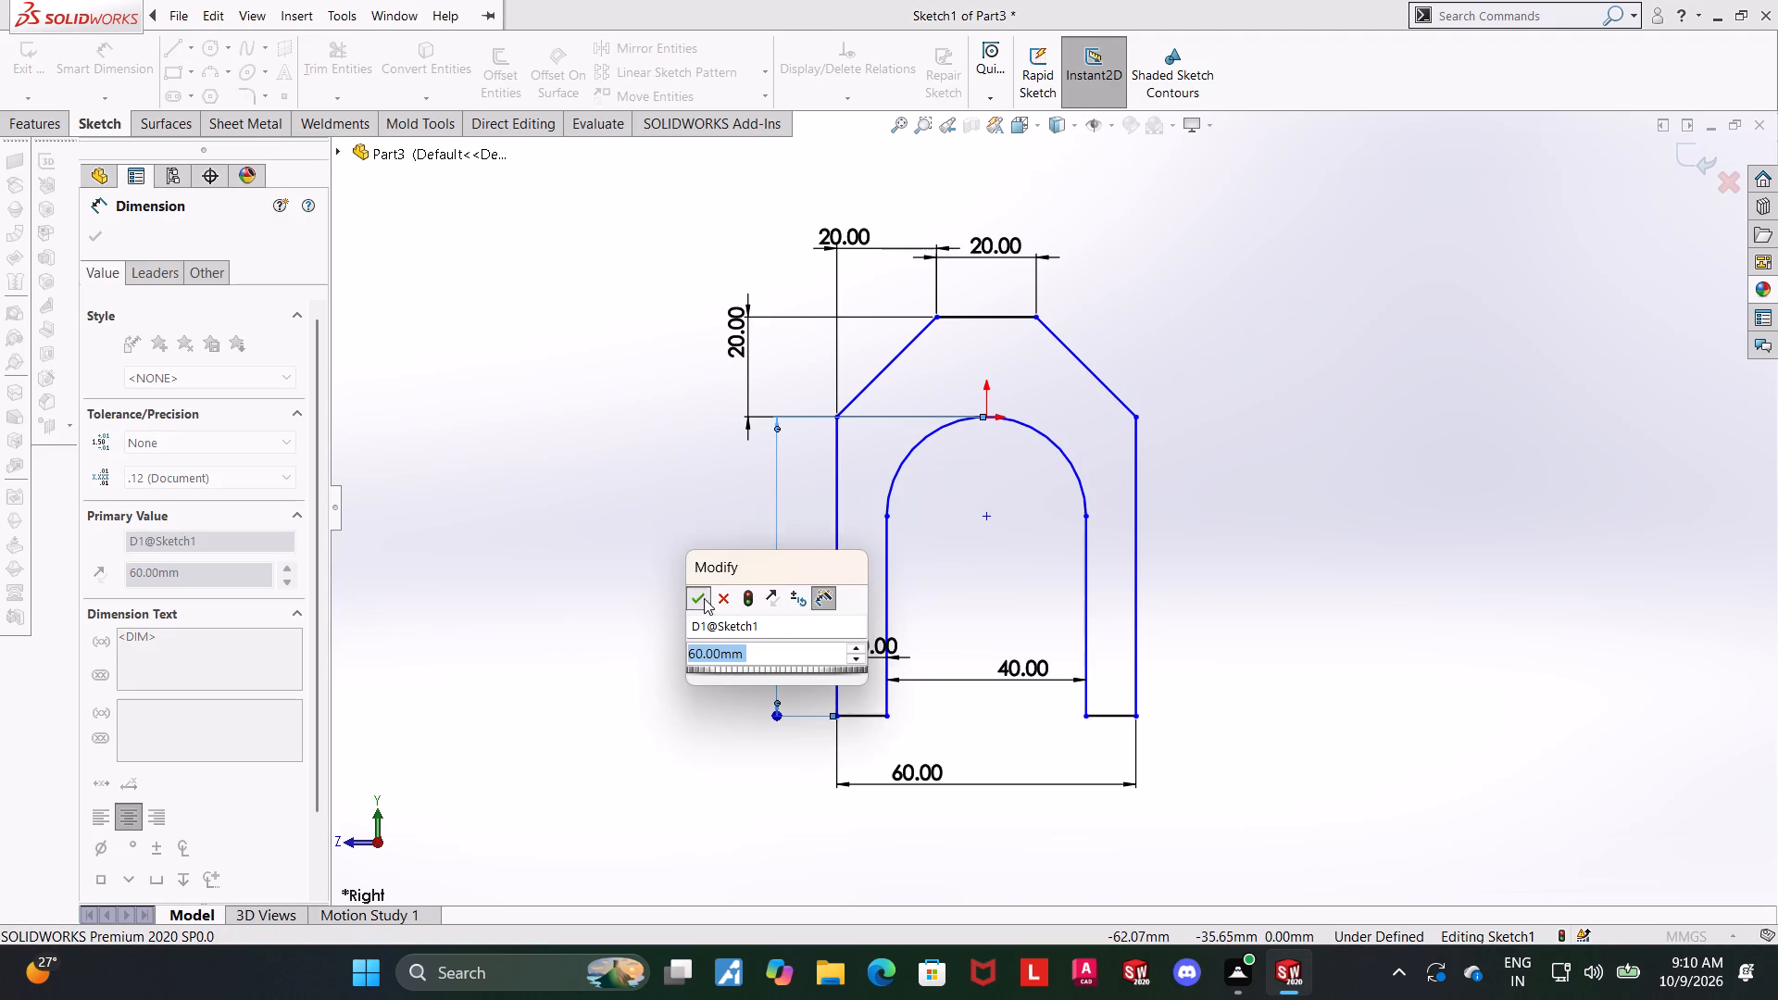
pyautogui.click(1314, 581)
pyautogui.press('Escape')
pyautogui.press('Escape')
# Add horizontal relations between the arch's centre point and each of the arc's two end points.
pyautogui.click(981, 519)
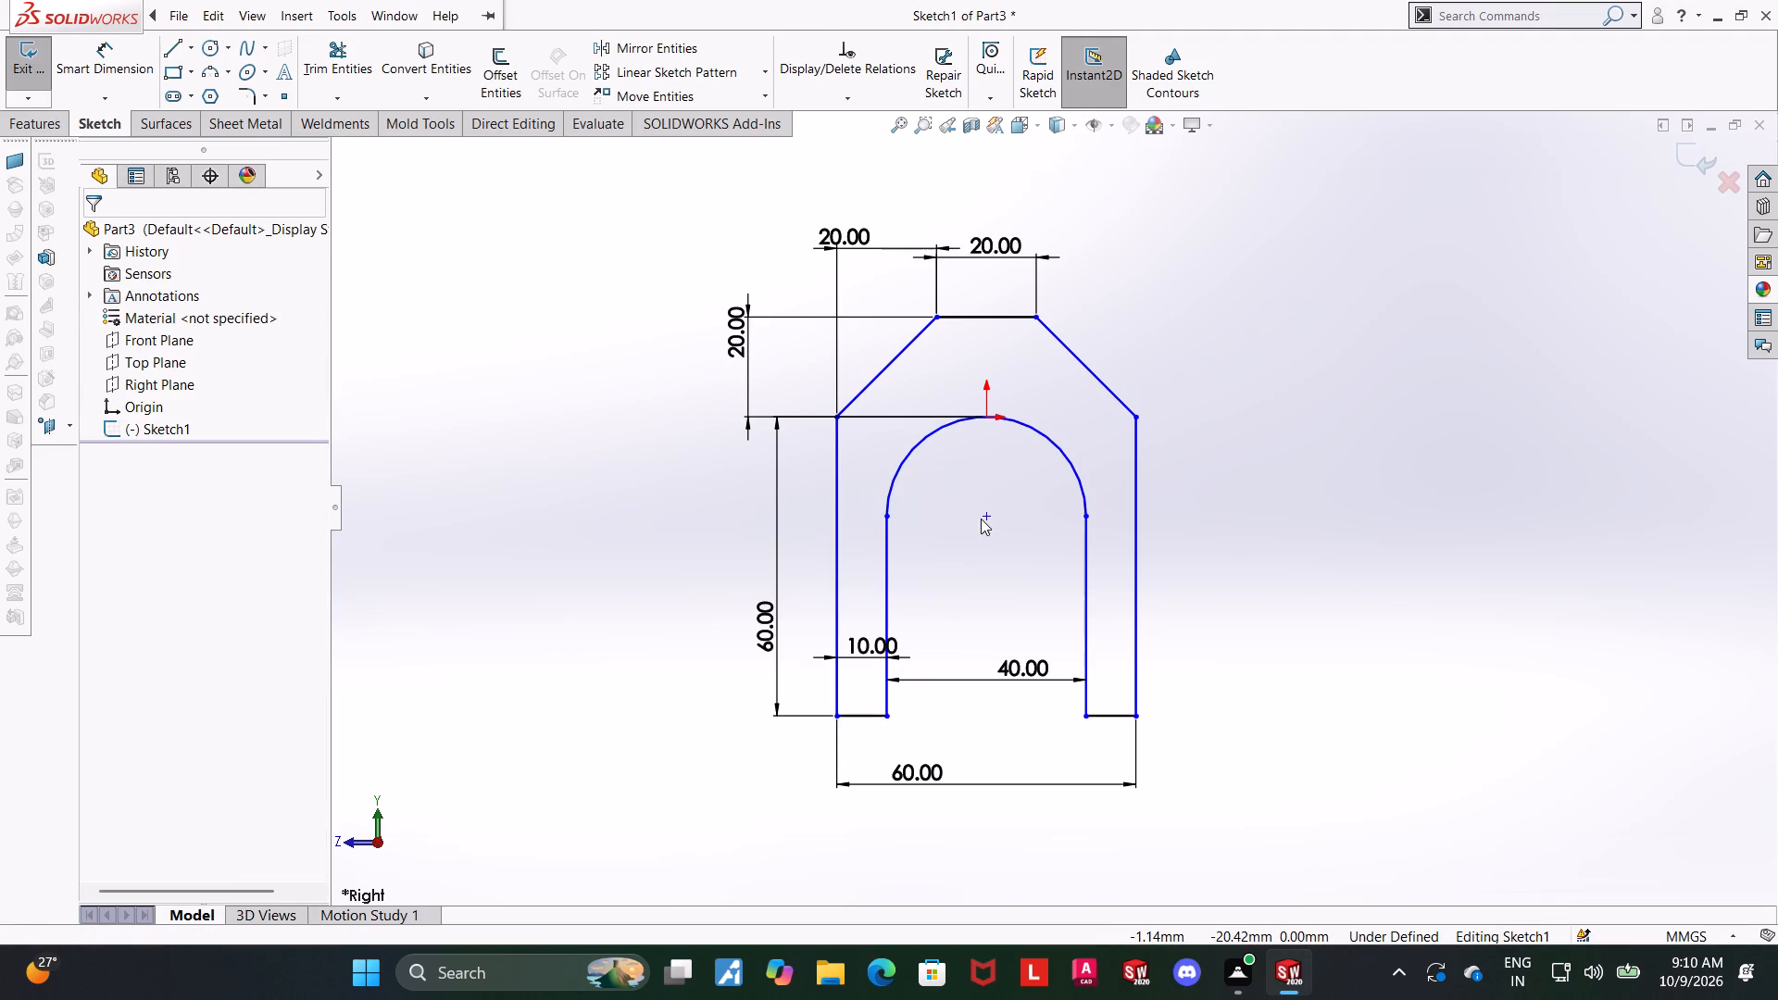
pyautogui.click(983, 517)
pyautogui.keyDown('ctrl'); pyautogui.click(885, 519); pyautogui.keyUp('ctrl')
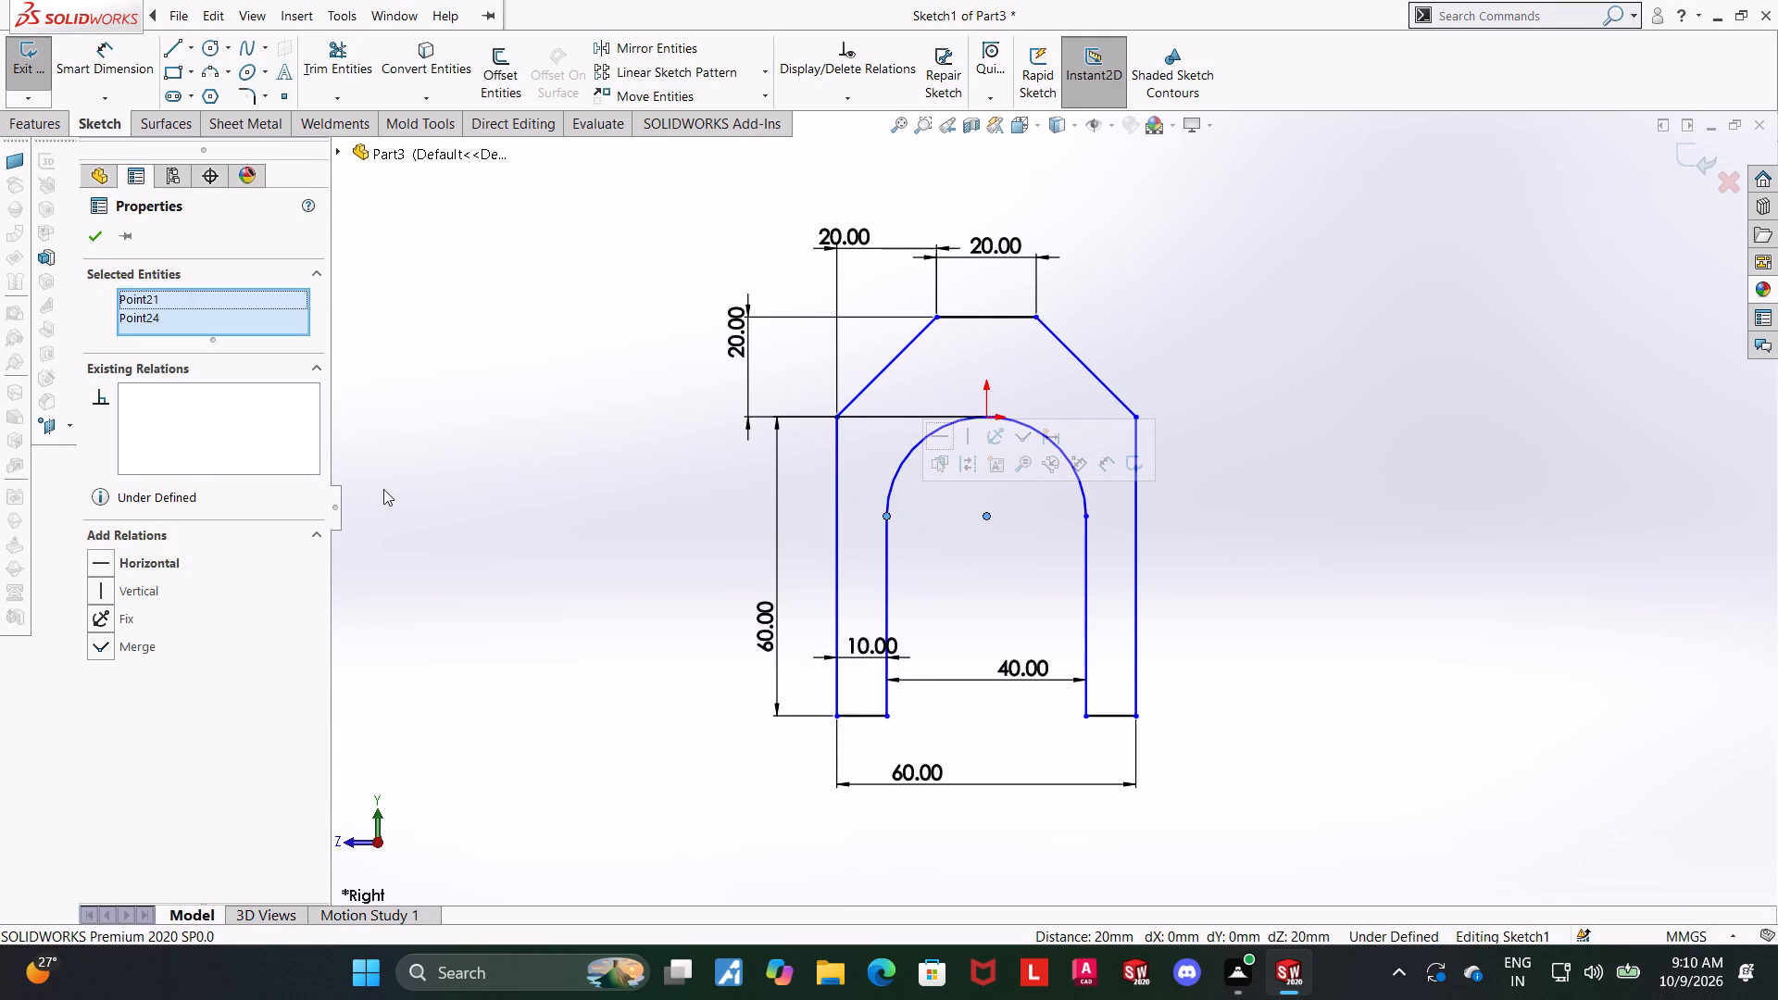
pyautogui.click(106, 551)
pyautogui.click(1768, 534)
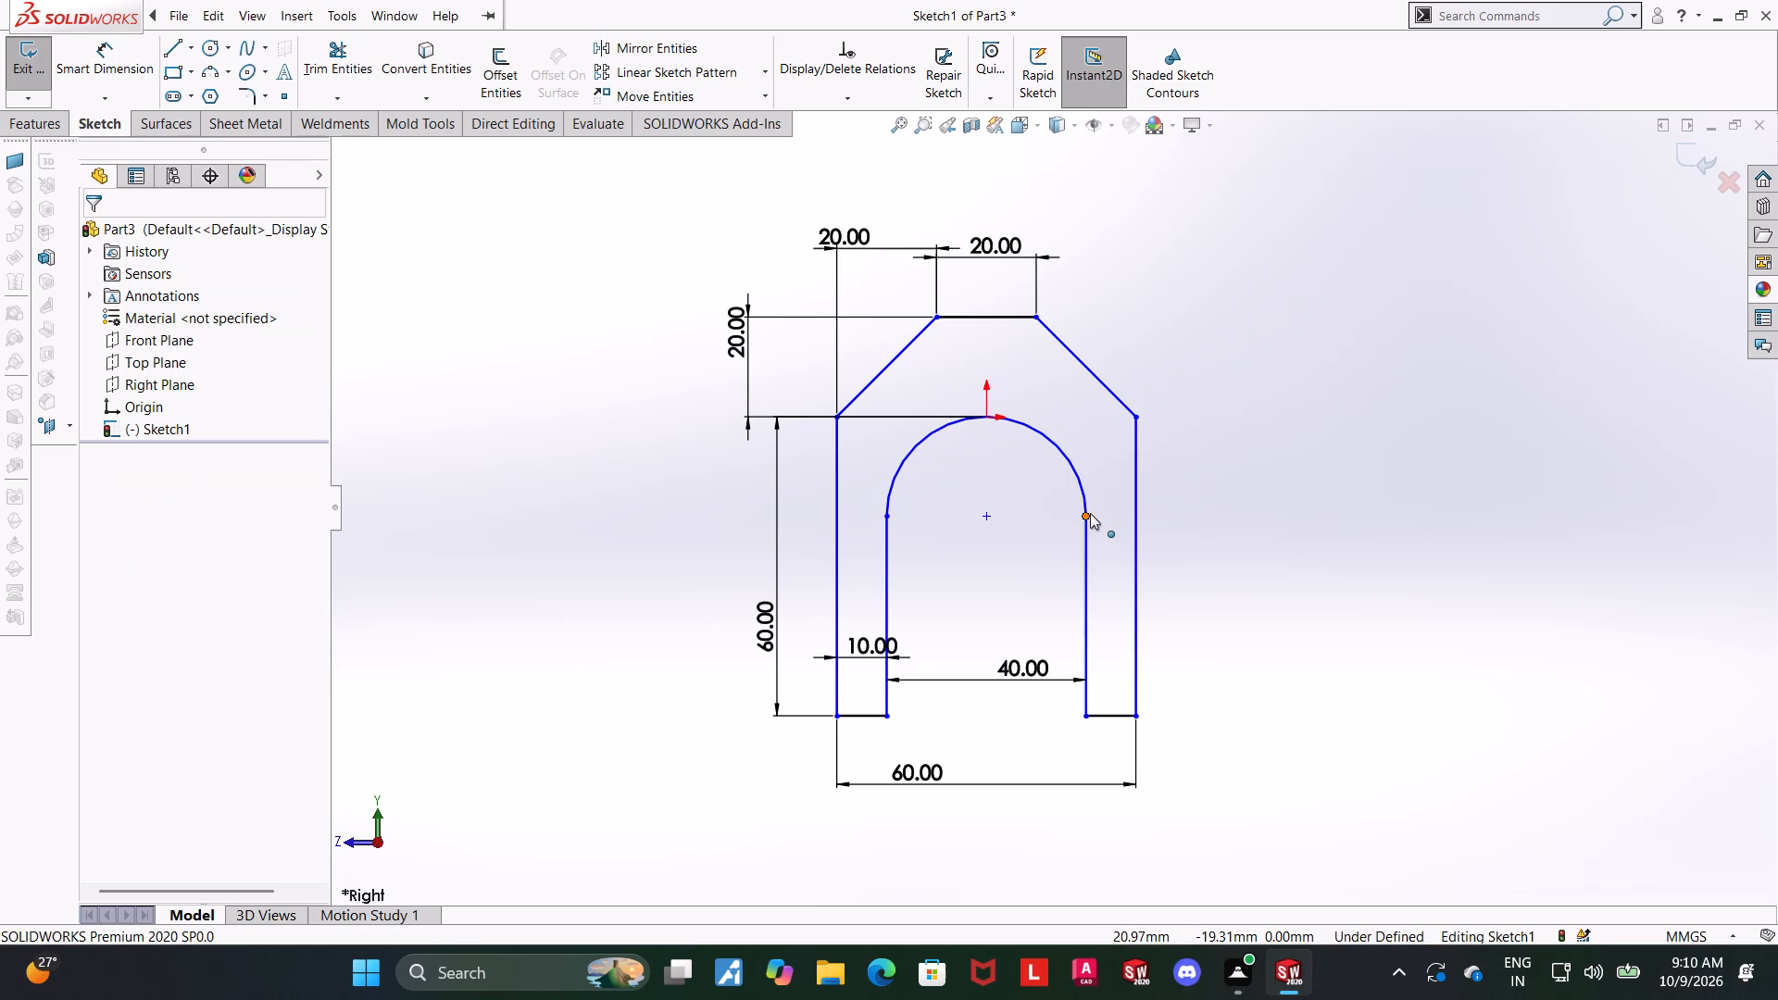
pyautogui.click(1090, 513)
pyautogui.keyDown('ctrl'); pyautogui.click(991, 518); pyautogui.keyUp('ctrl')
pyautogui.click(100, 563)
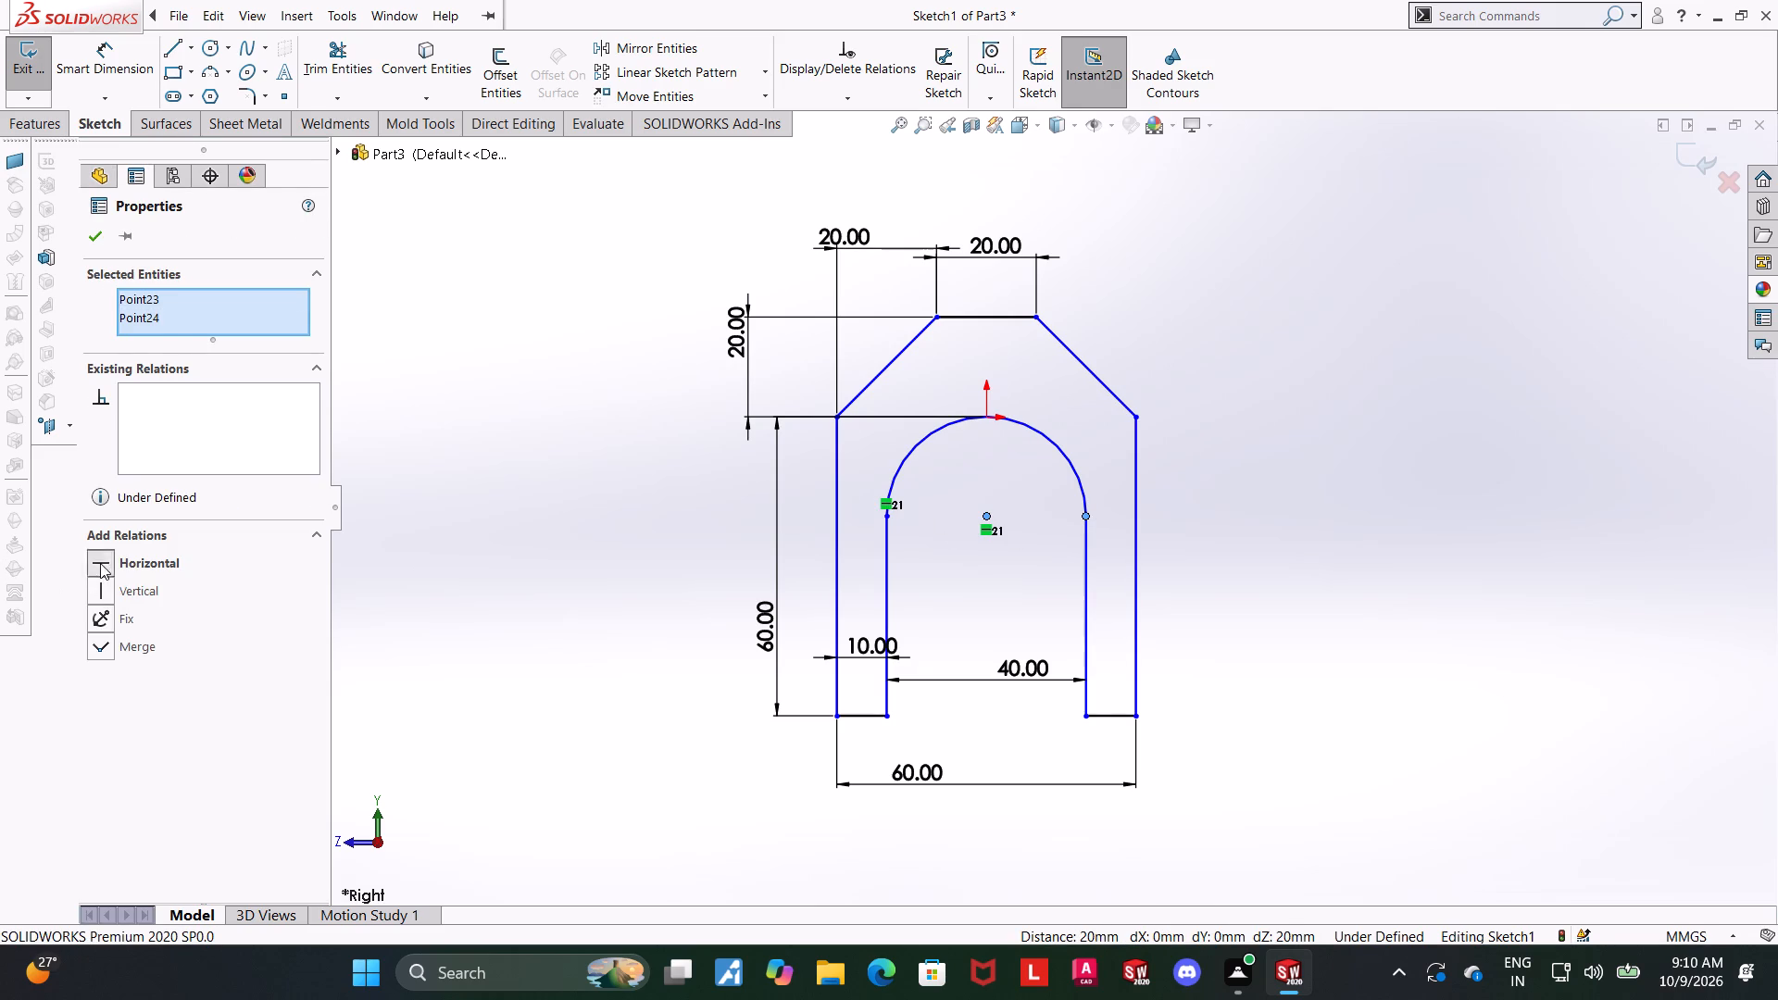
pyautogui.click(1387, 543)
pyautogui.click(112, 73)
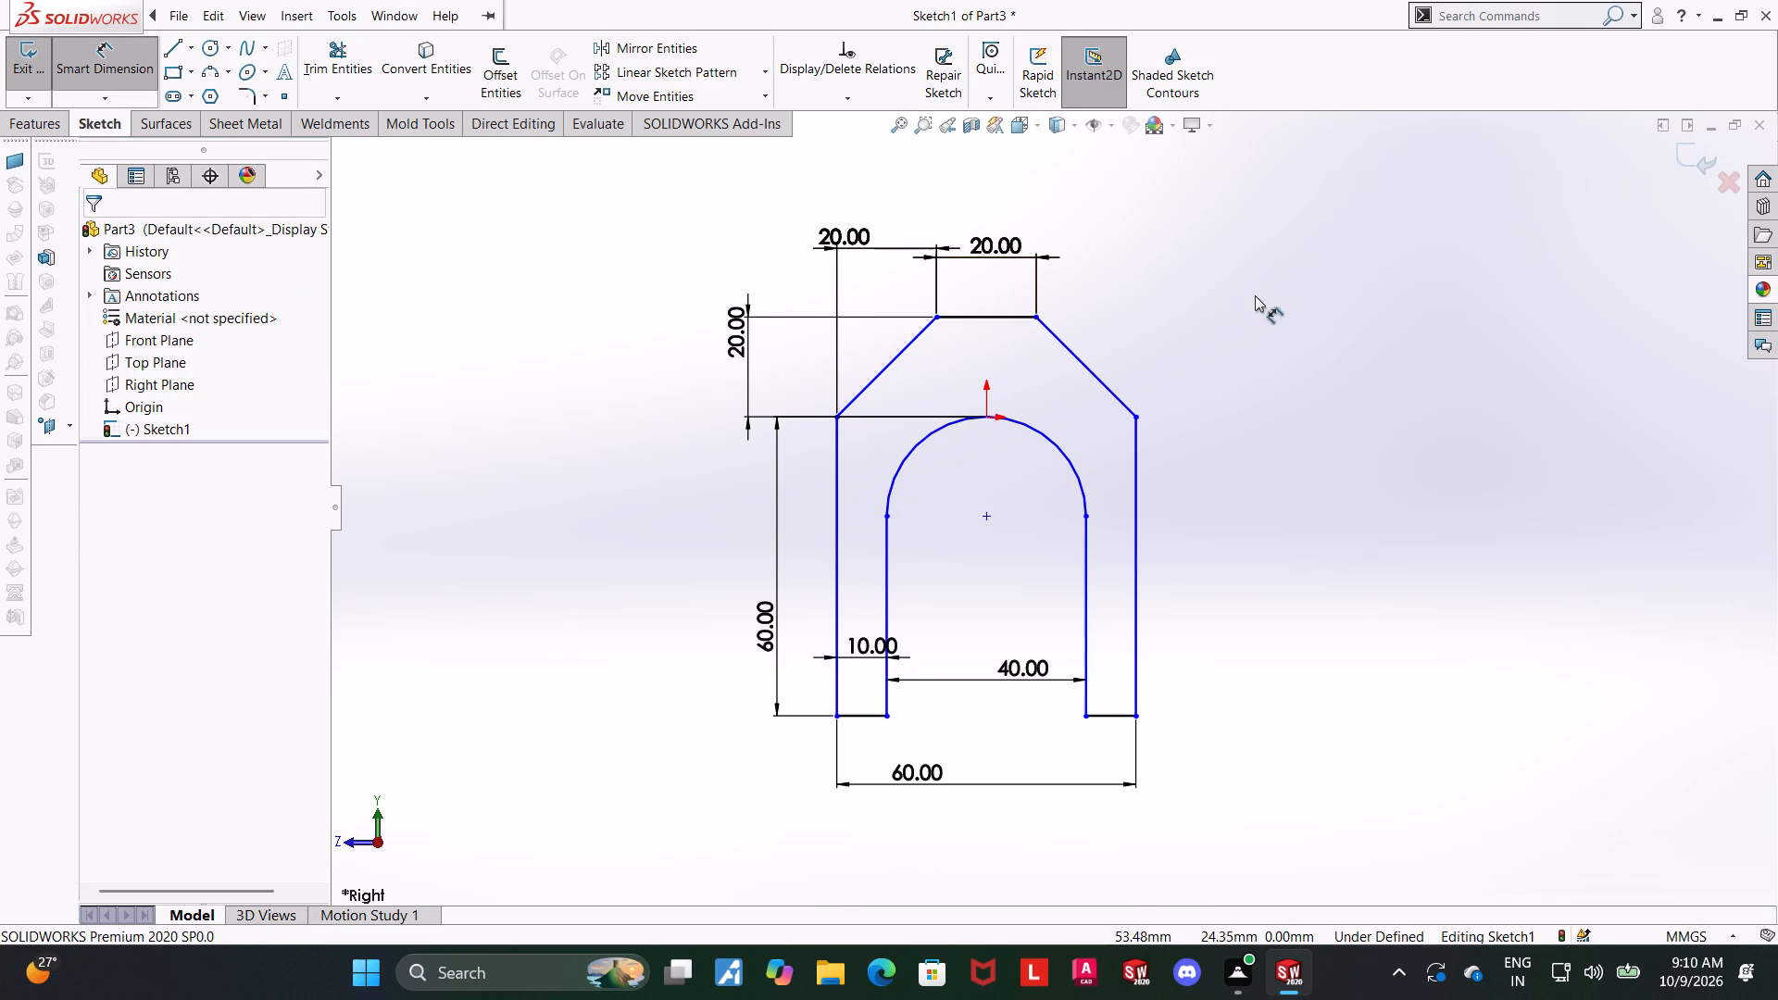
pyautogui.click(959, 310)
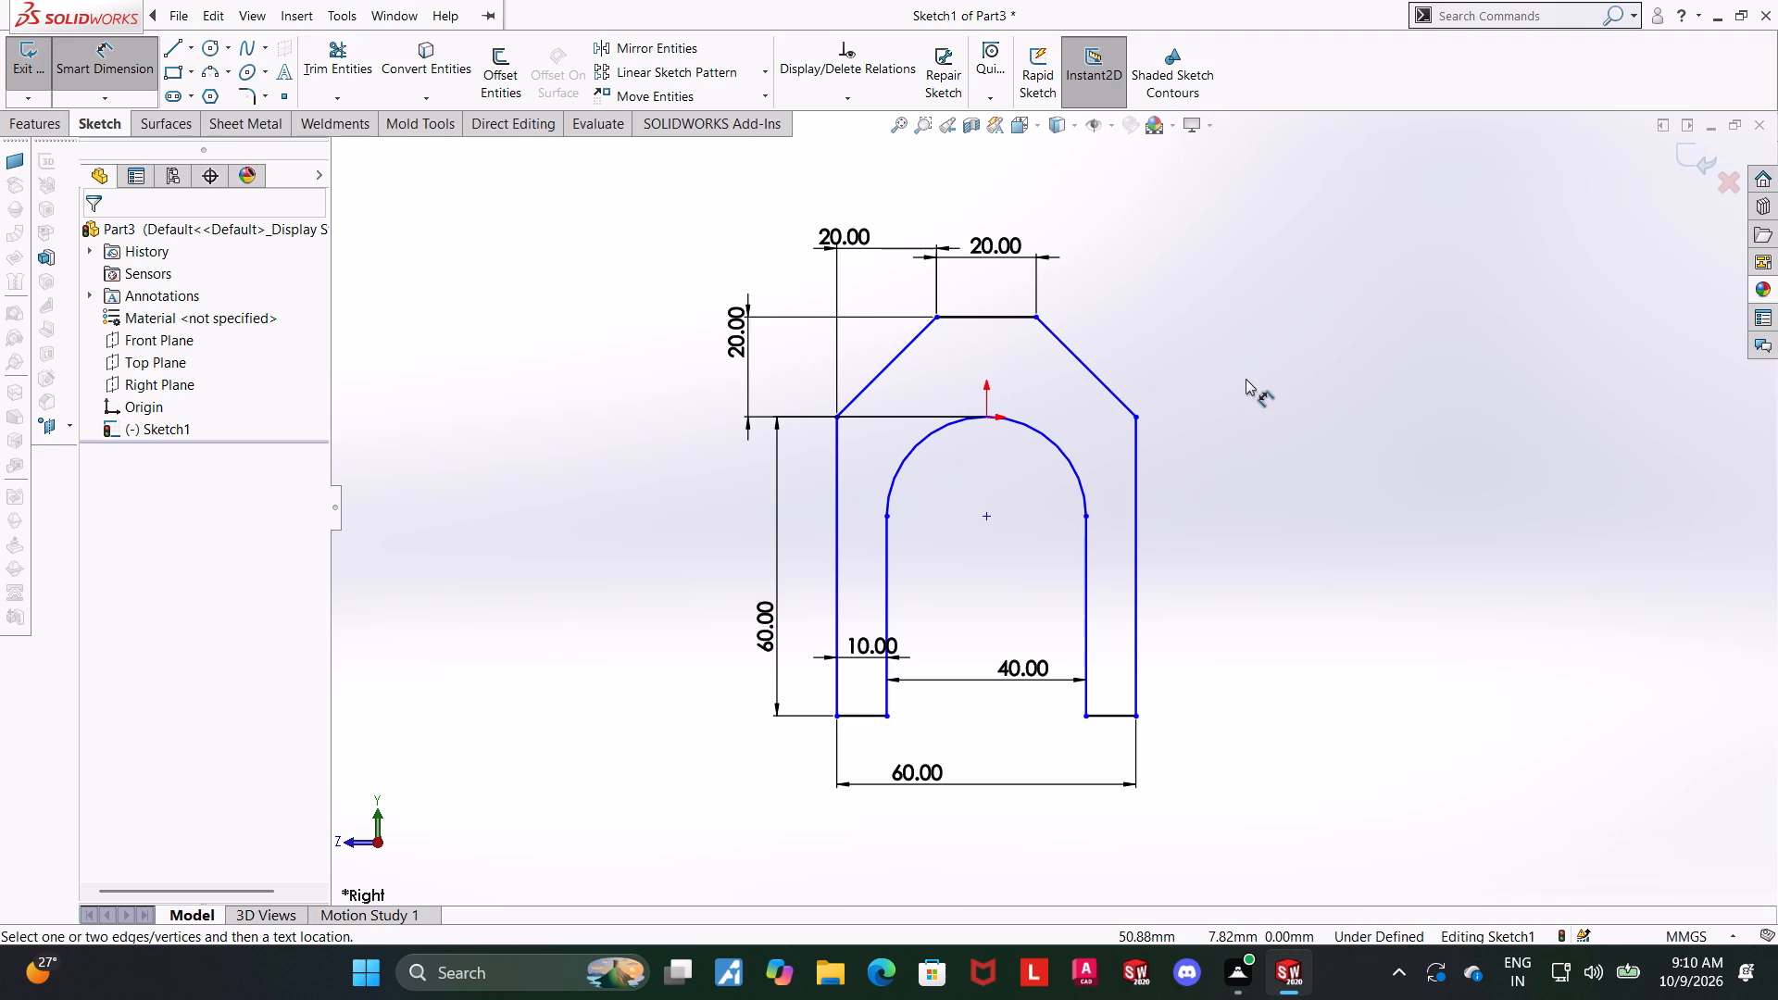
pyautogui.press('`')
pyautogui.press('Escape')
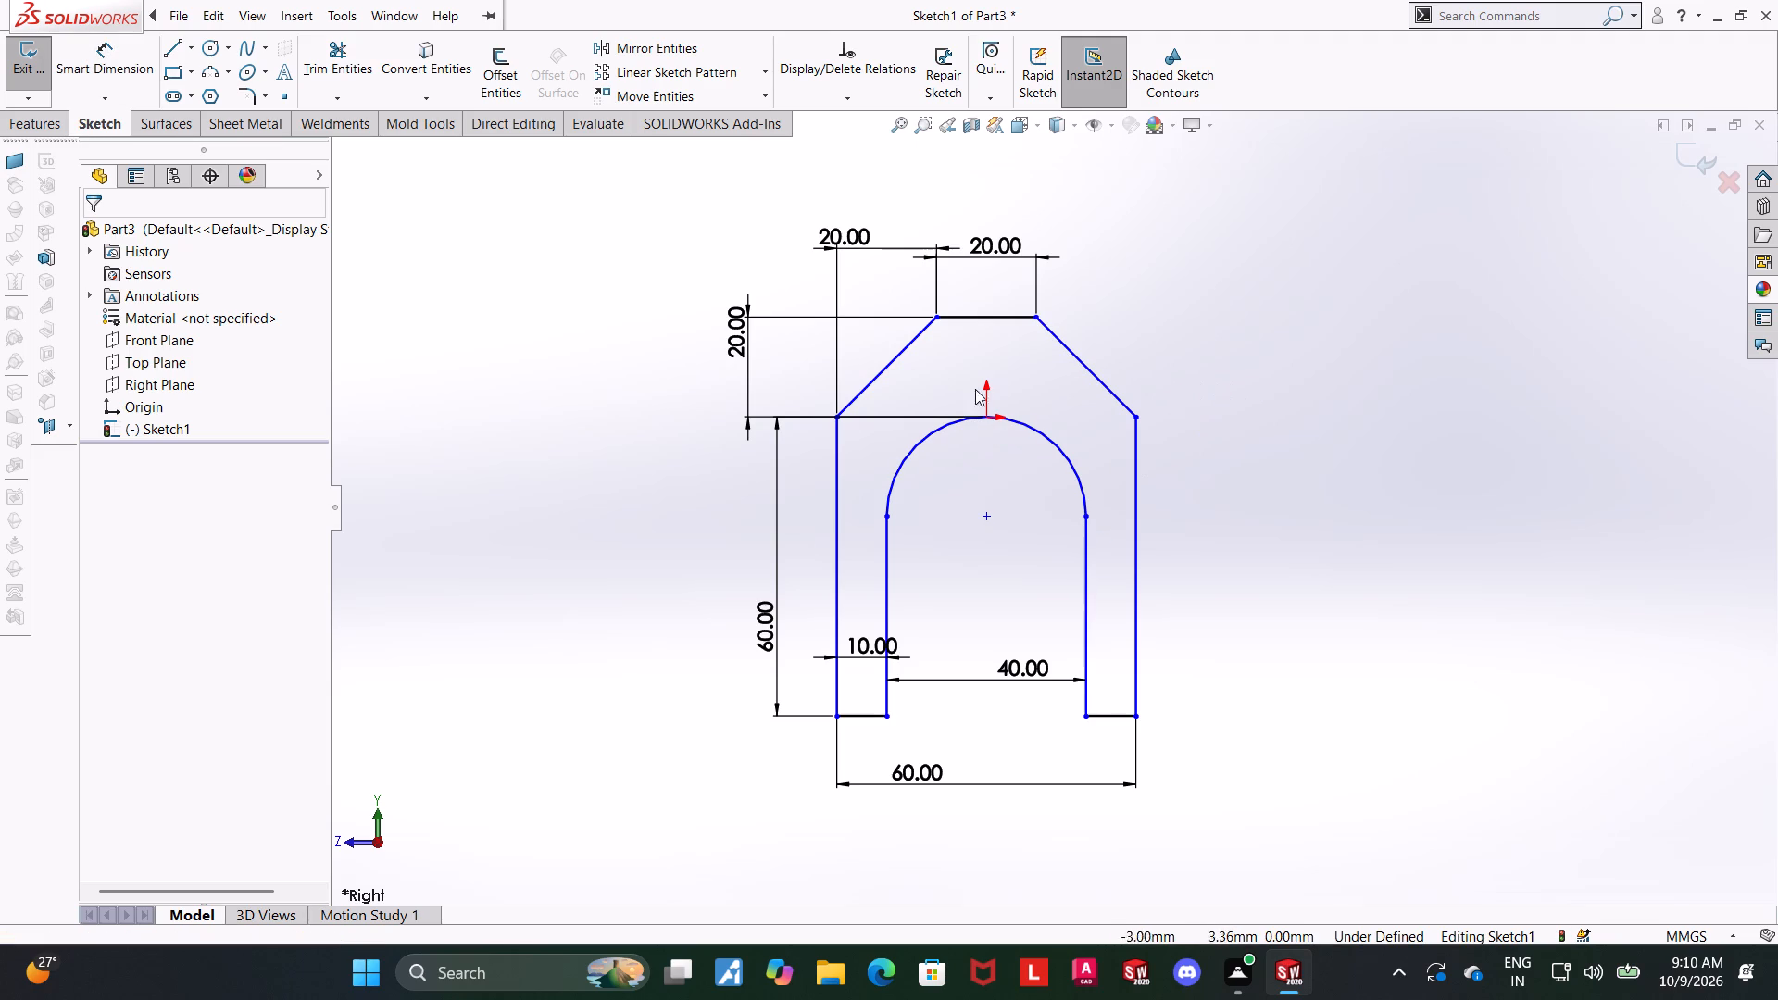
# Add a vertical relation between the midpoint of the outline's top edge and the origin.
pyautogui.click(988, 320)
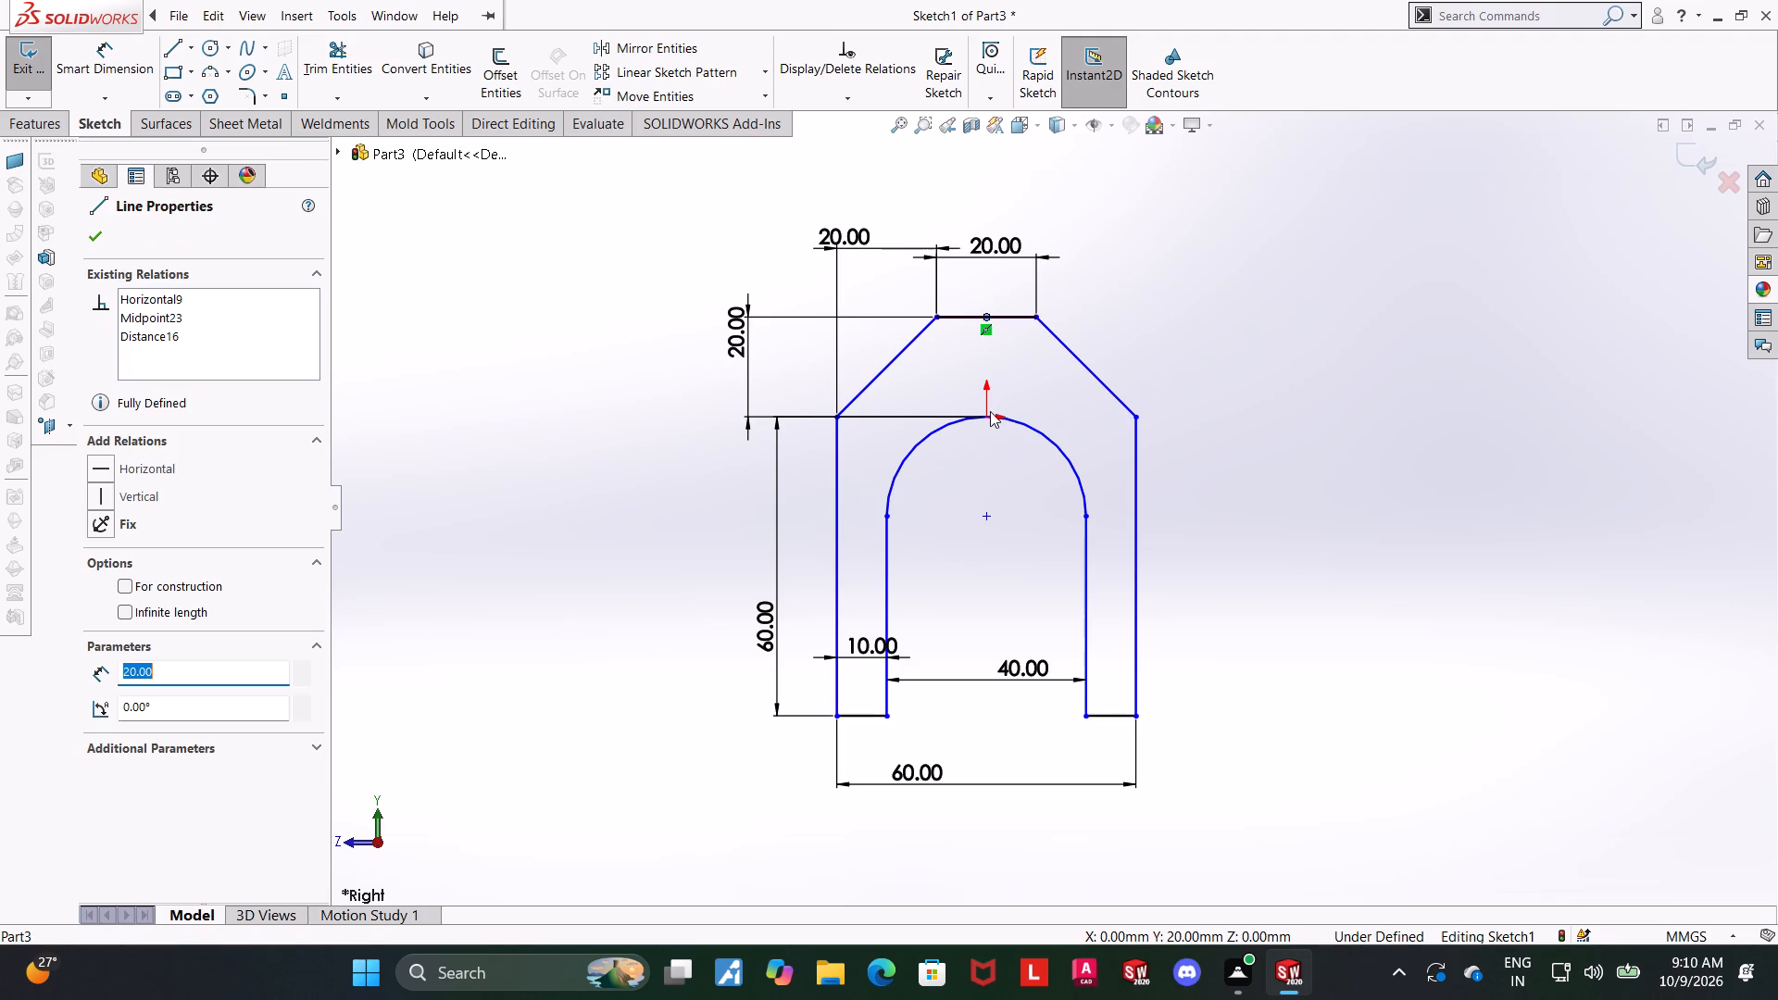
pyautogui.keyDown('ctrl'); pyautogui.click(986, 414); pyautogui.keyUp('ctrl')
pyautogui.click(108, 592)
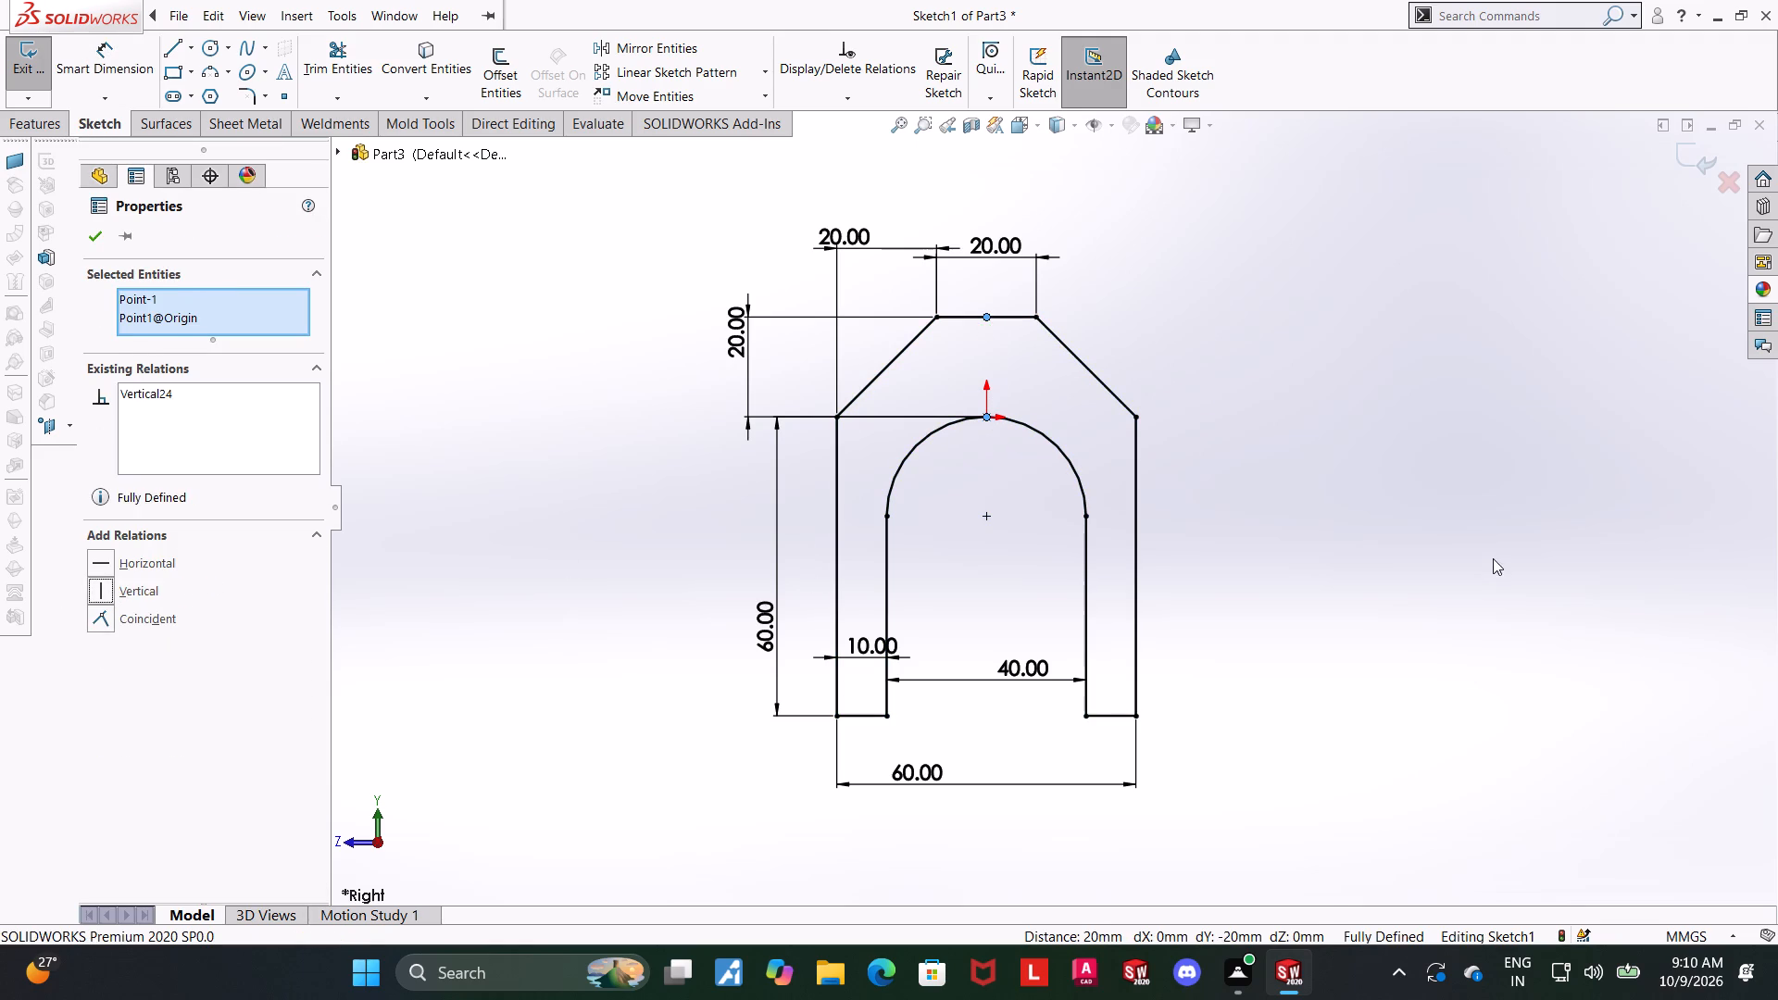
pyautogui.click(1493, 558)
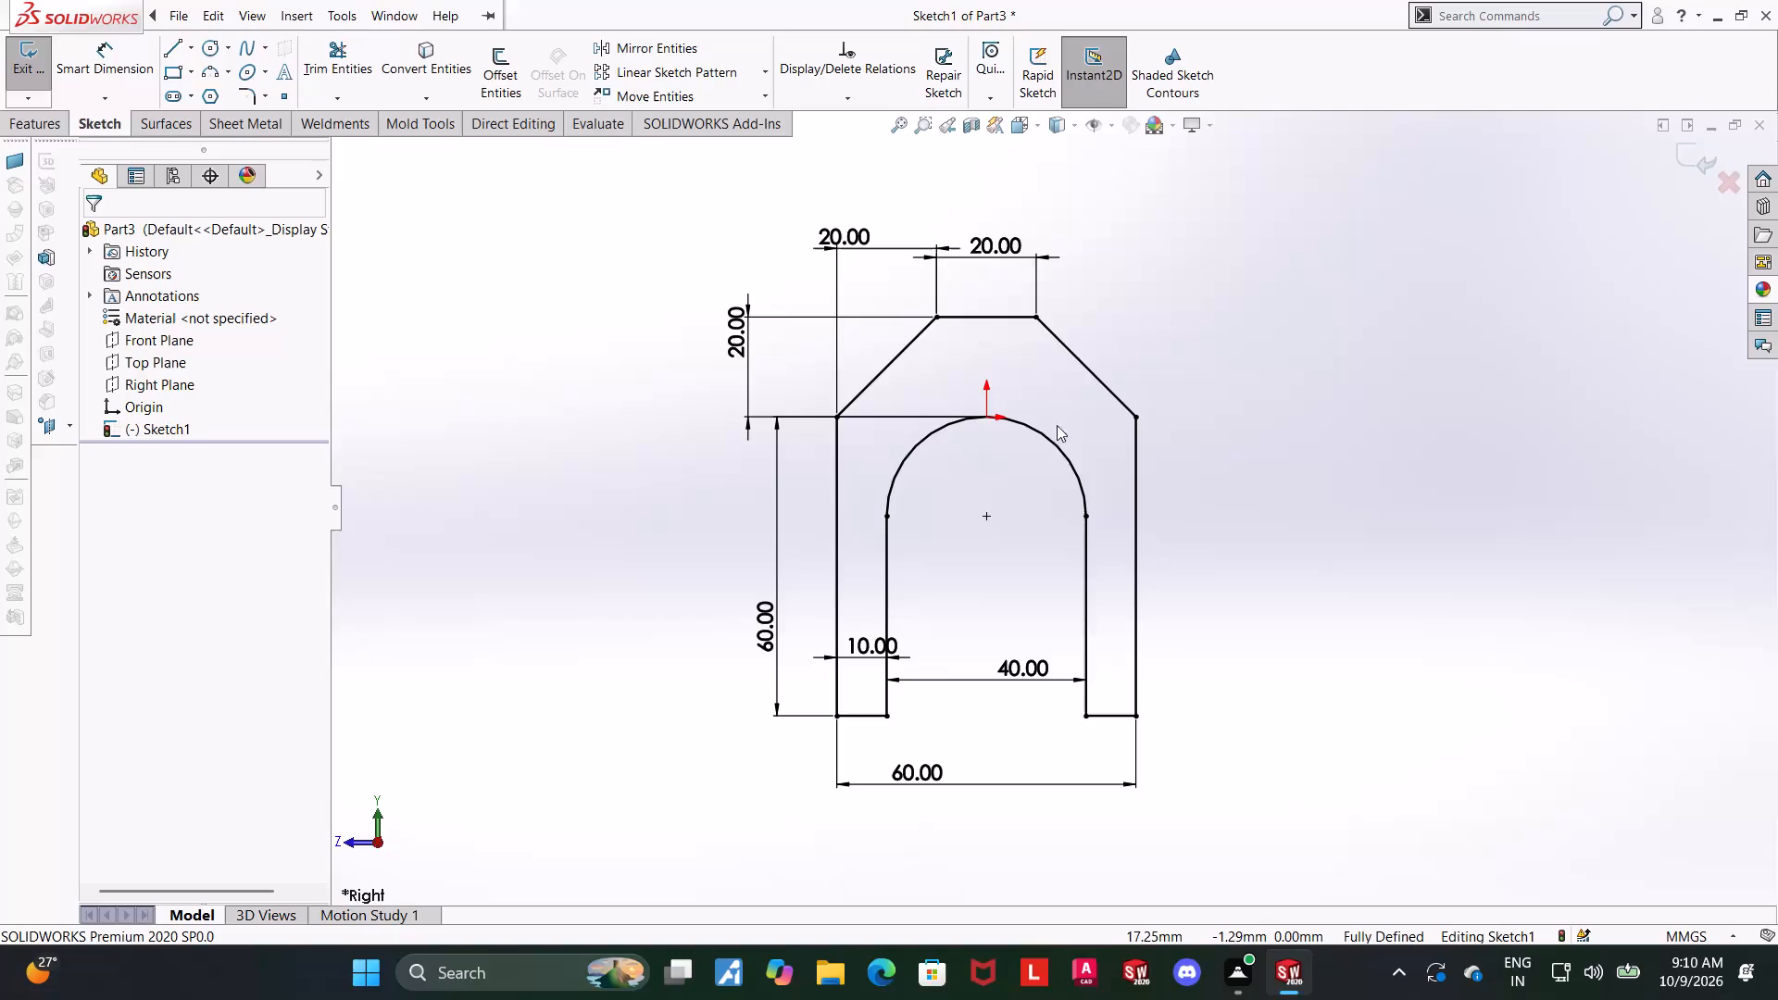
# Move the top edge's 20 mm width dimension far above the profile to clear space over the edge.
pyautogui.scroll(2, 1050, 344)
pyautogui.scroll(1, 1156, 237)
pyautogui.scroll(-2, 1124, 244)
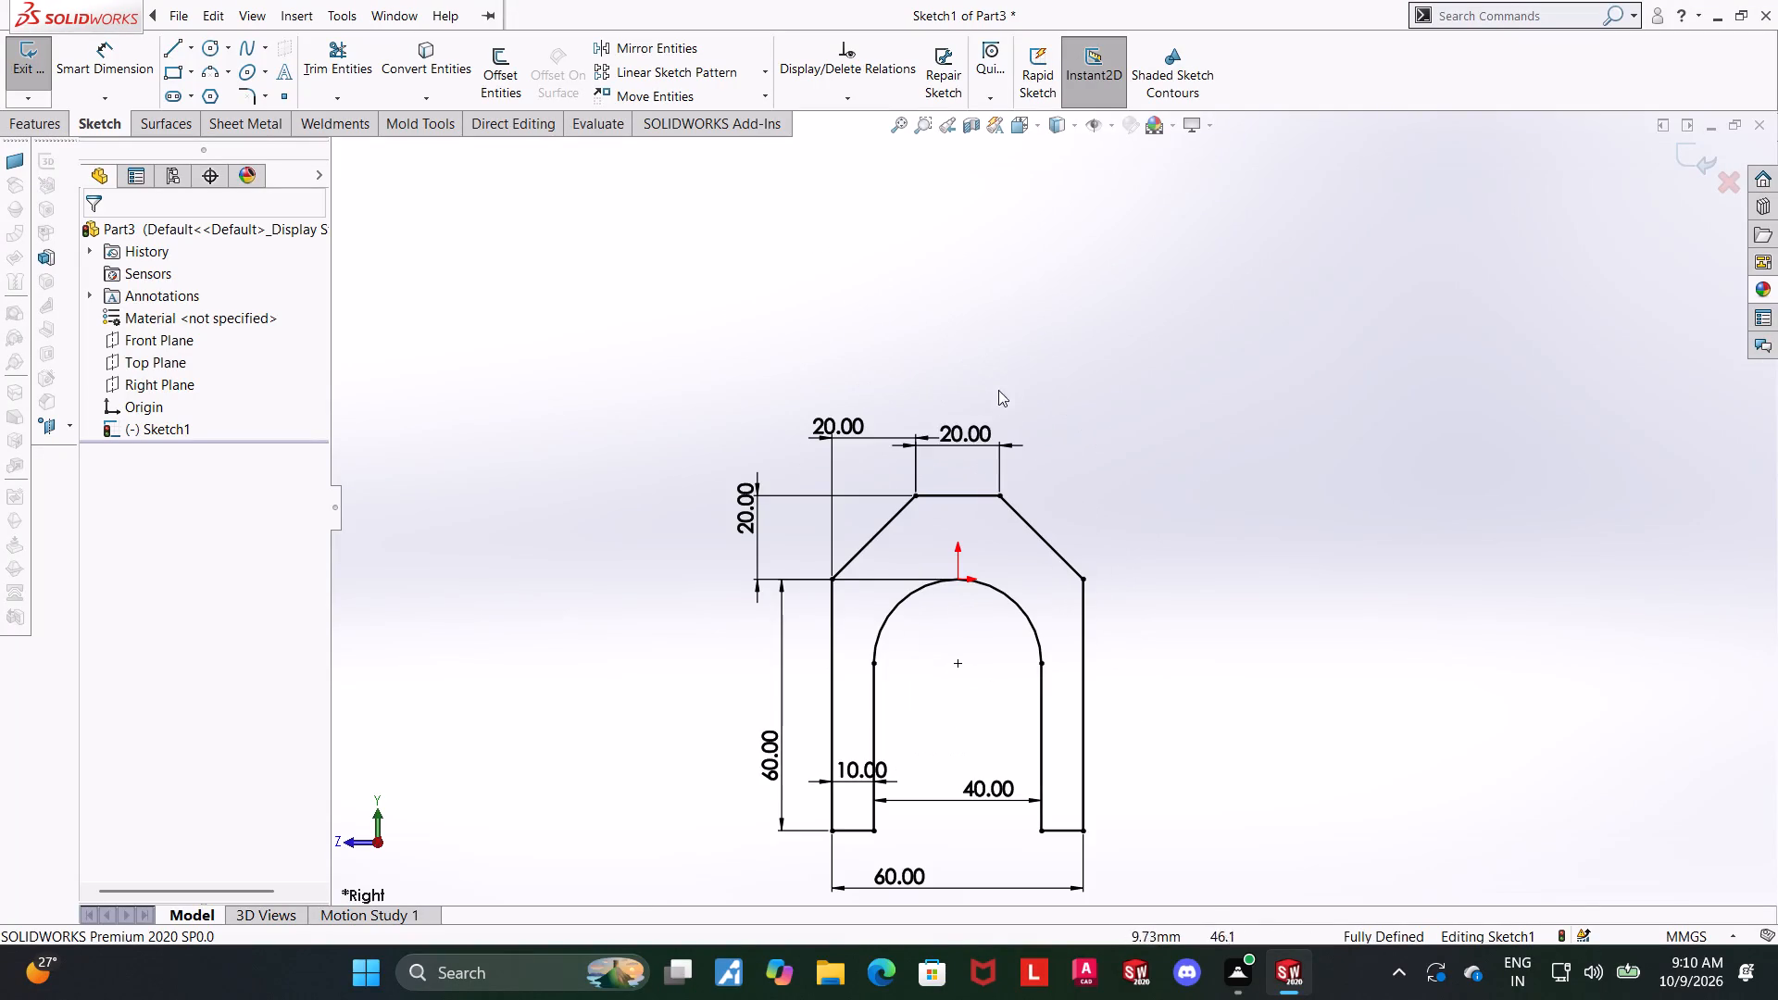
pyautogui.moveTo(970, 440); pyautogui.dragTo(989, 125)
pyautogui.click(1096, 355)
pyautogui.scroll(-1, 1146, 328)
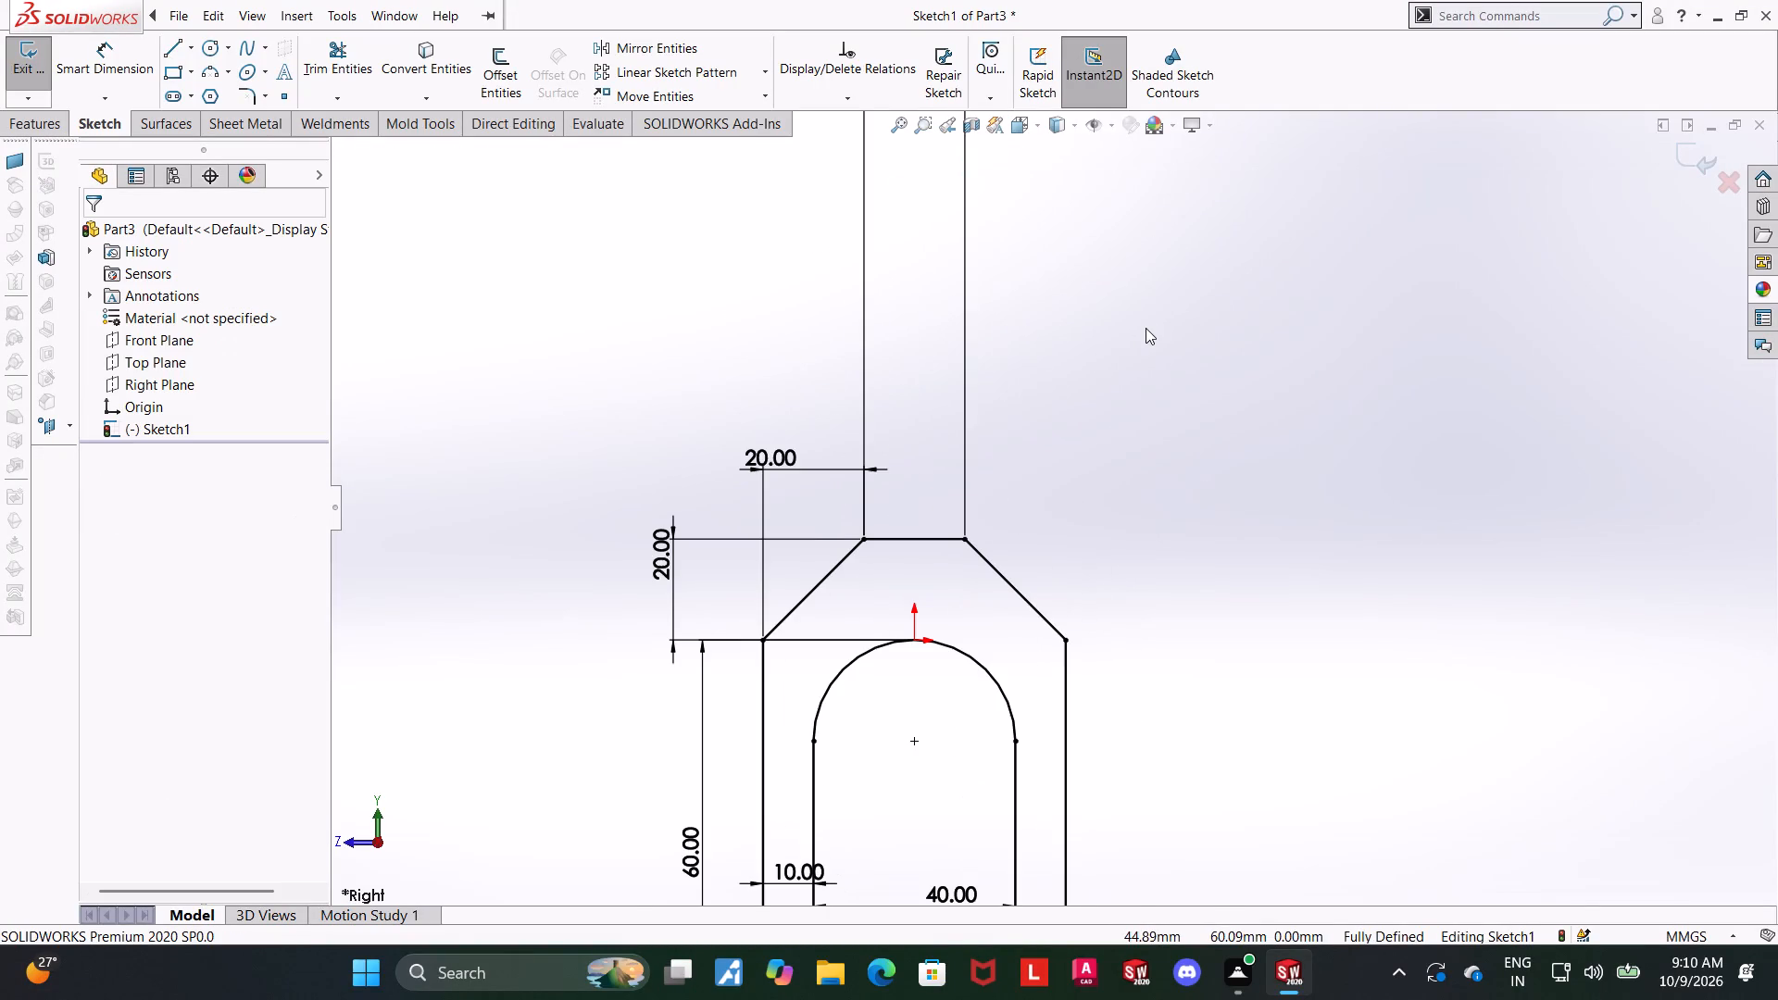
# Sketch a corner rectangle 20 mm wide and about 47 mm tall standing on the outline's top edge.
pyautogui.click(178, 72)
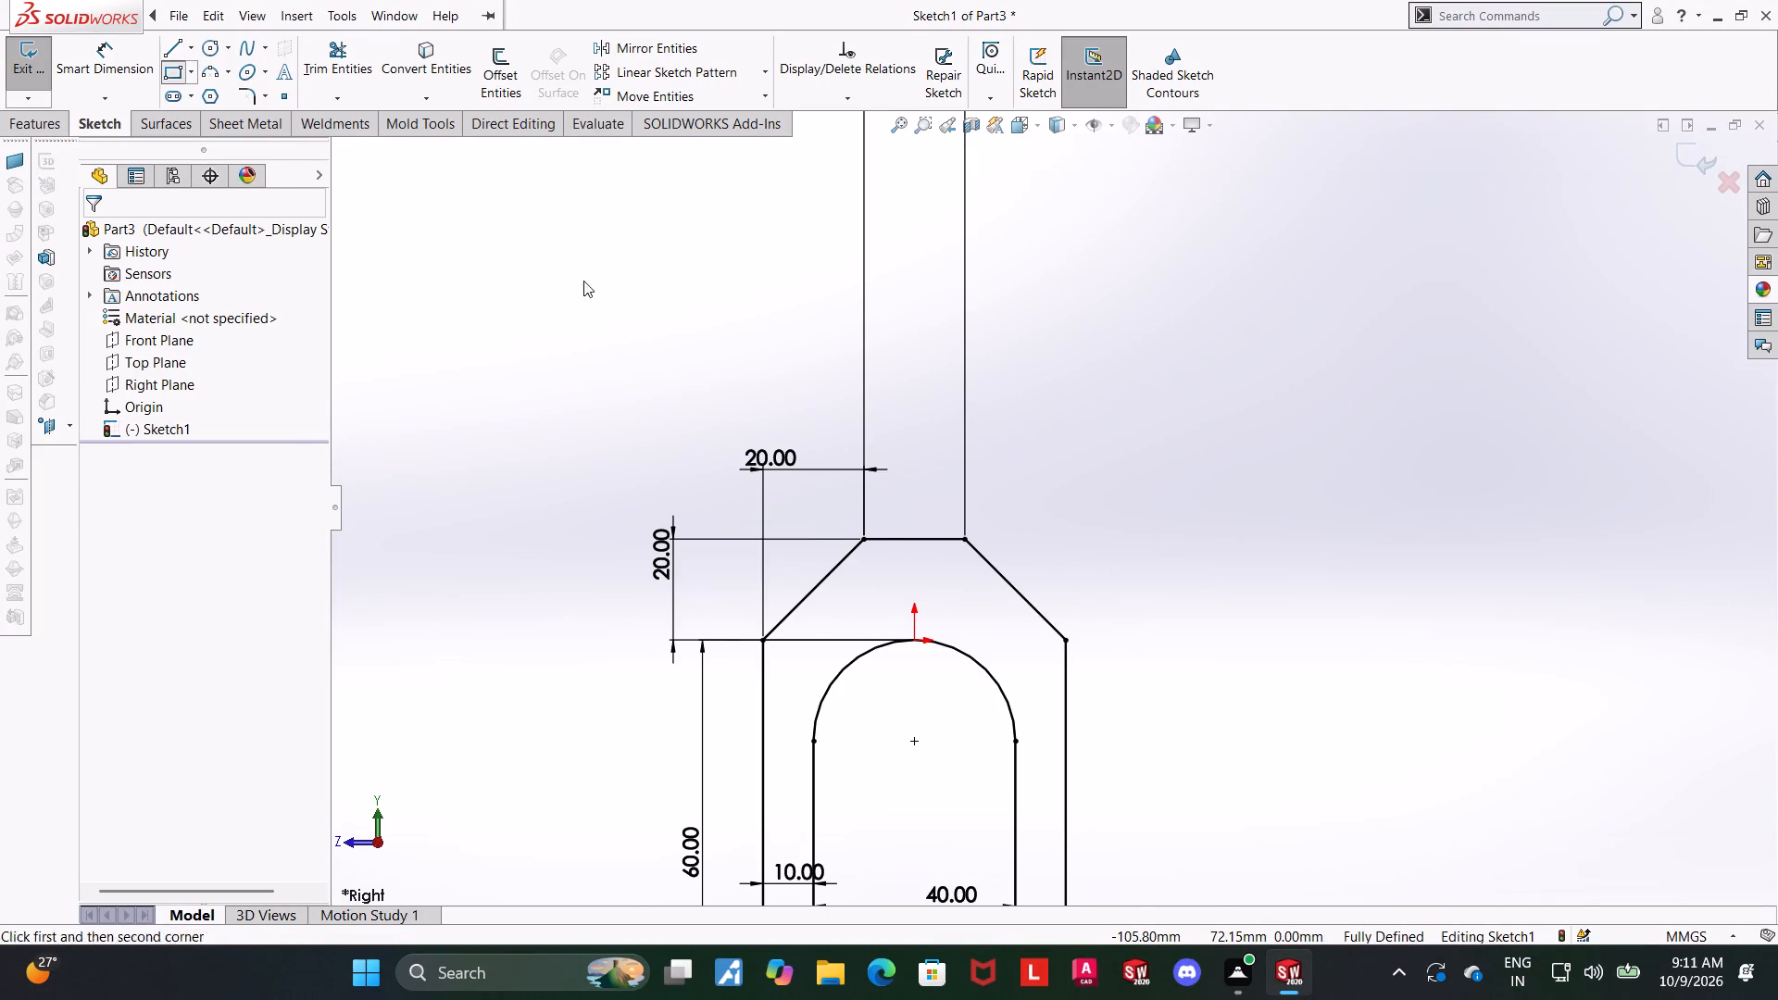
pyautogui.click(867, 536)
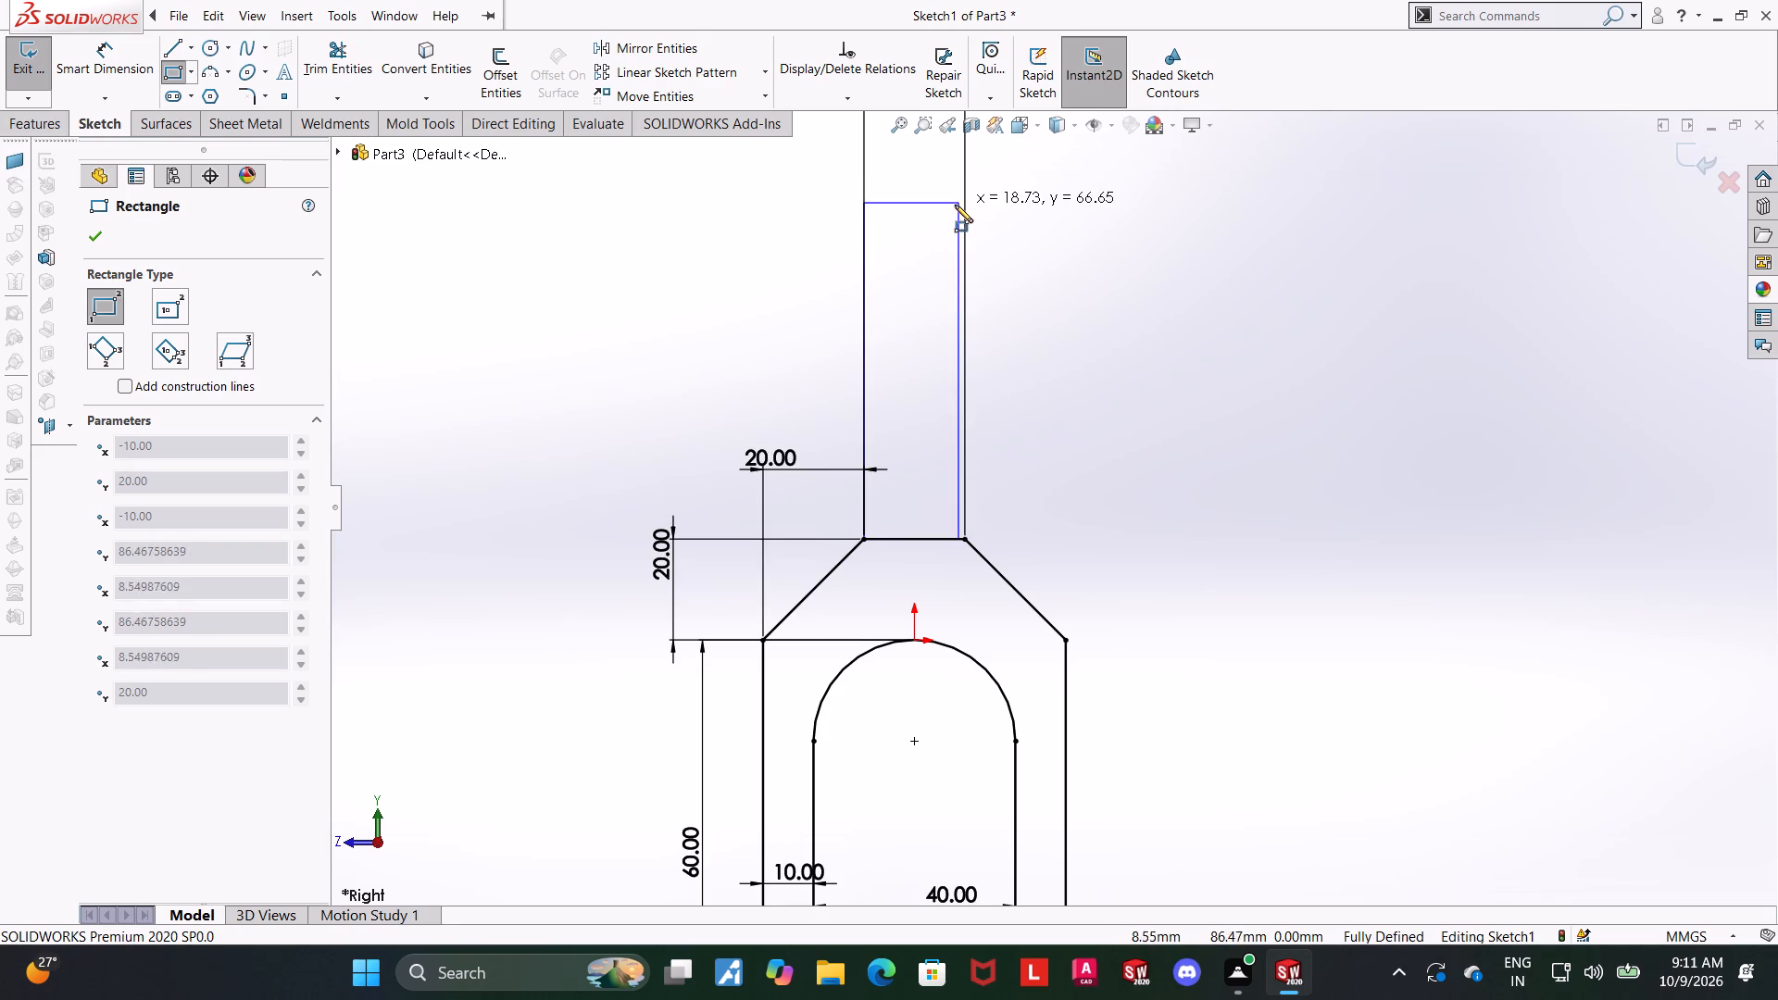
pyautogui.click(965, 304)
pyautogui.press('Escape')
# Dimension the new rectangle's height as 20 mm along its right side.
pyautogui.click(88, 63)
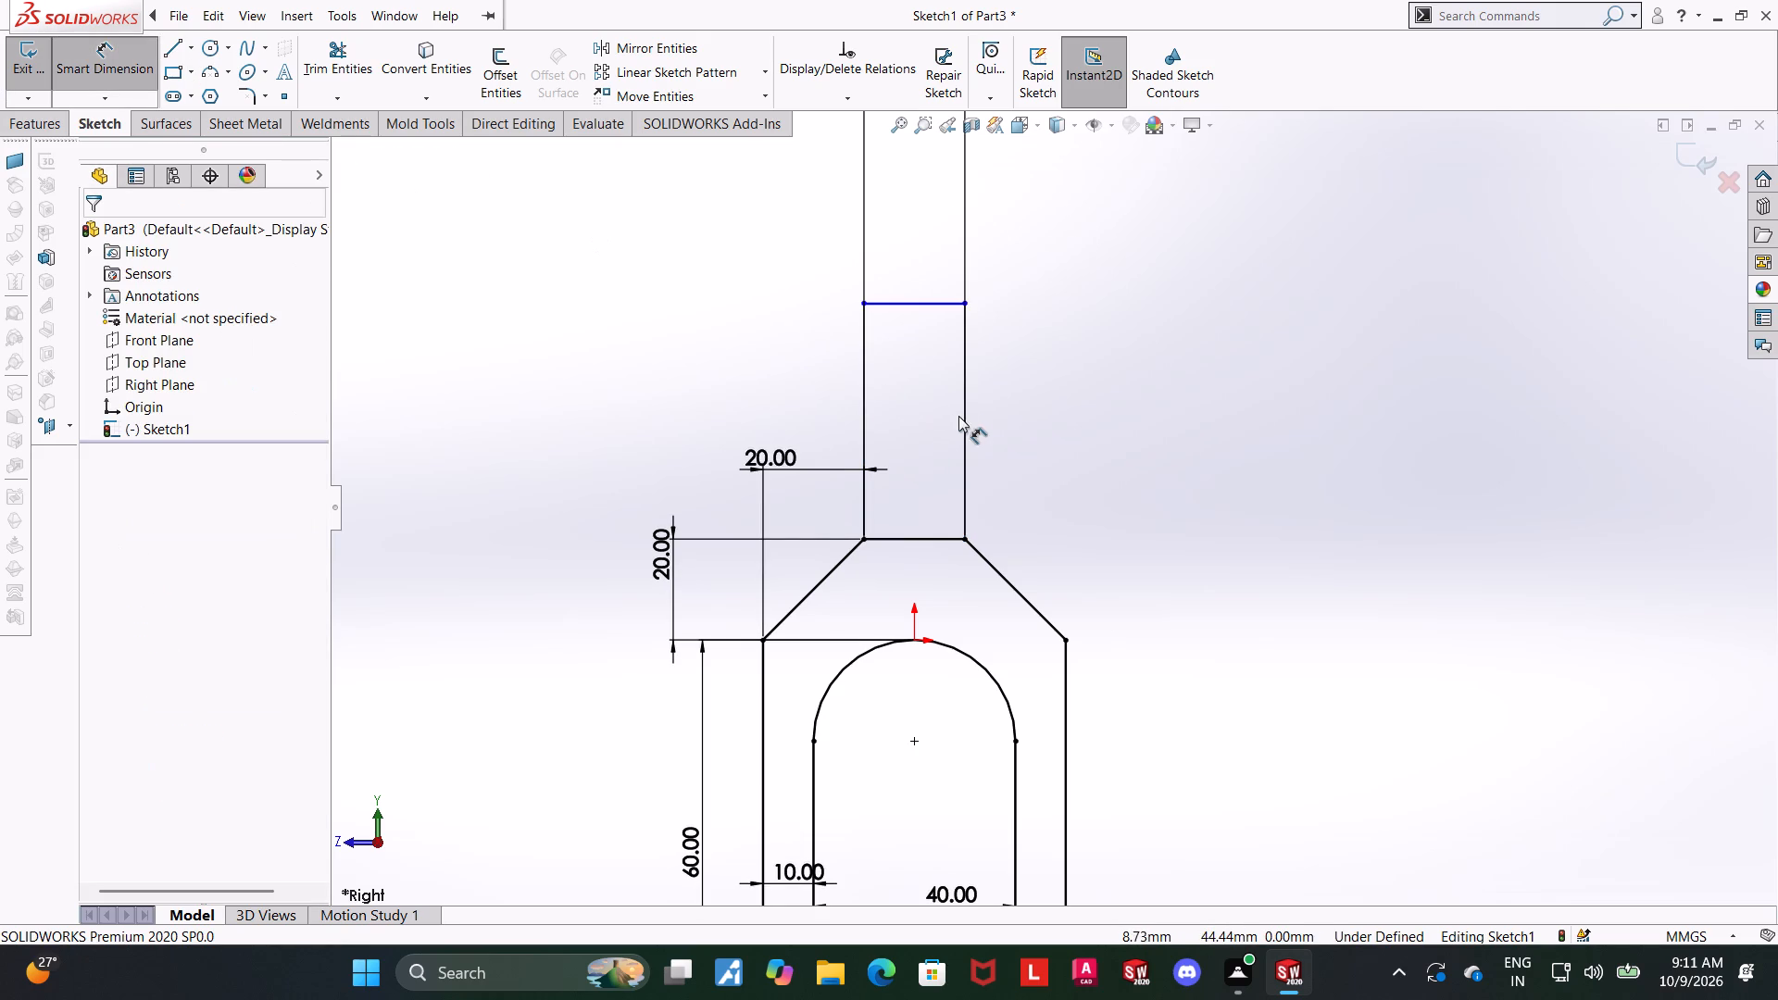
pyautogui.click(962, 416)
pyautogui.click(1144, 404)
pyautogui.write('20')
pyautogui.press('Return')
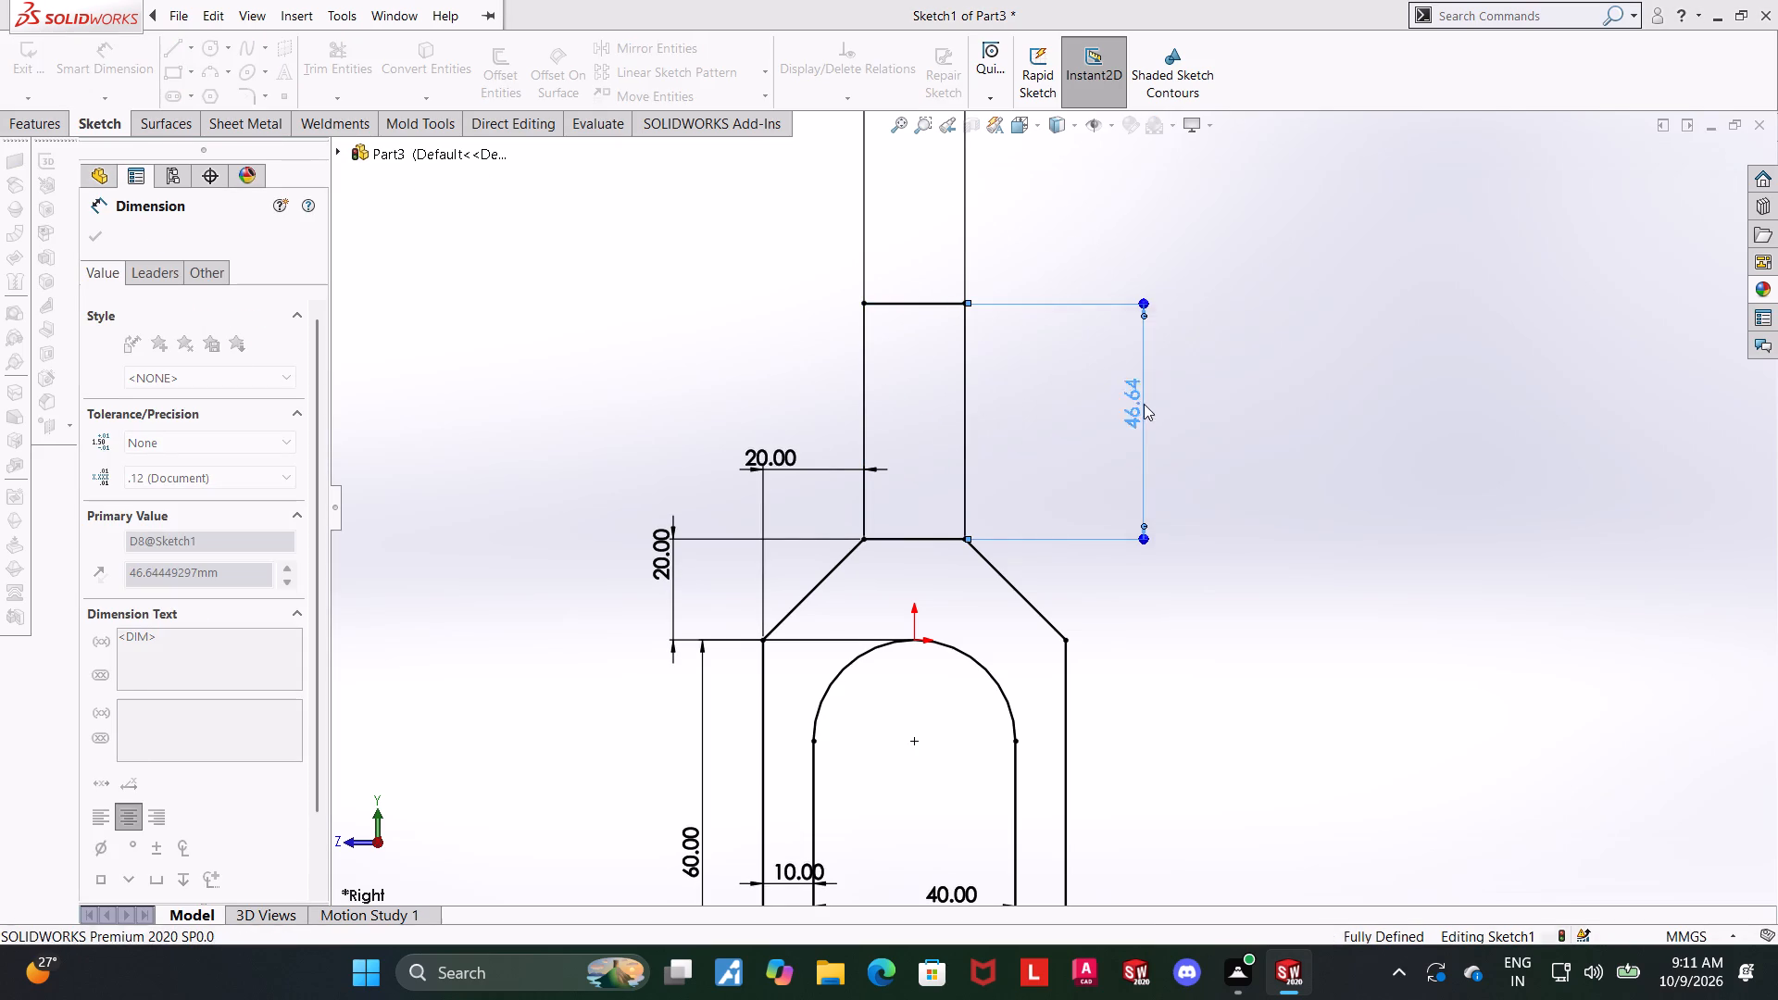
pyautogui.press('Escape')
pyautogui.press('Escape')
# Trim away the shared edge between the rectangle and the tapered body so the neck opens into the profile.
pyautogui.click(350, 69)
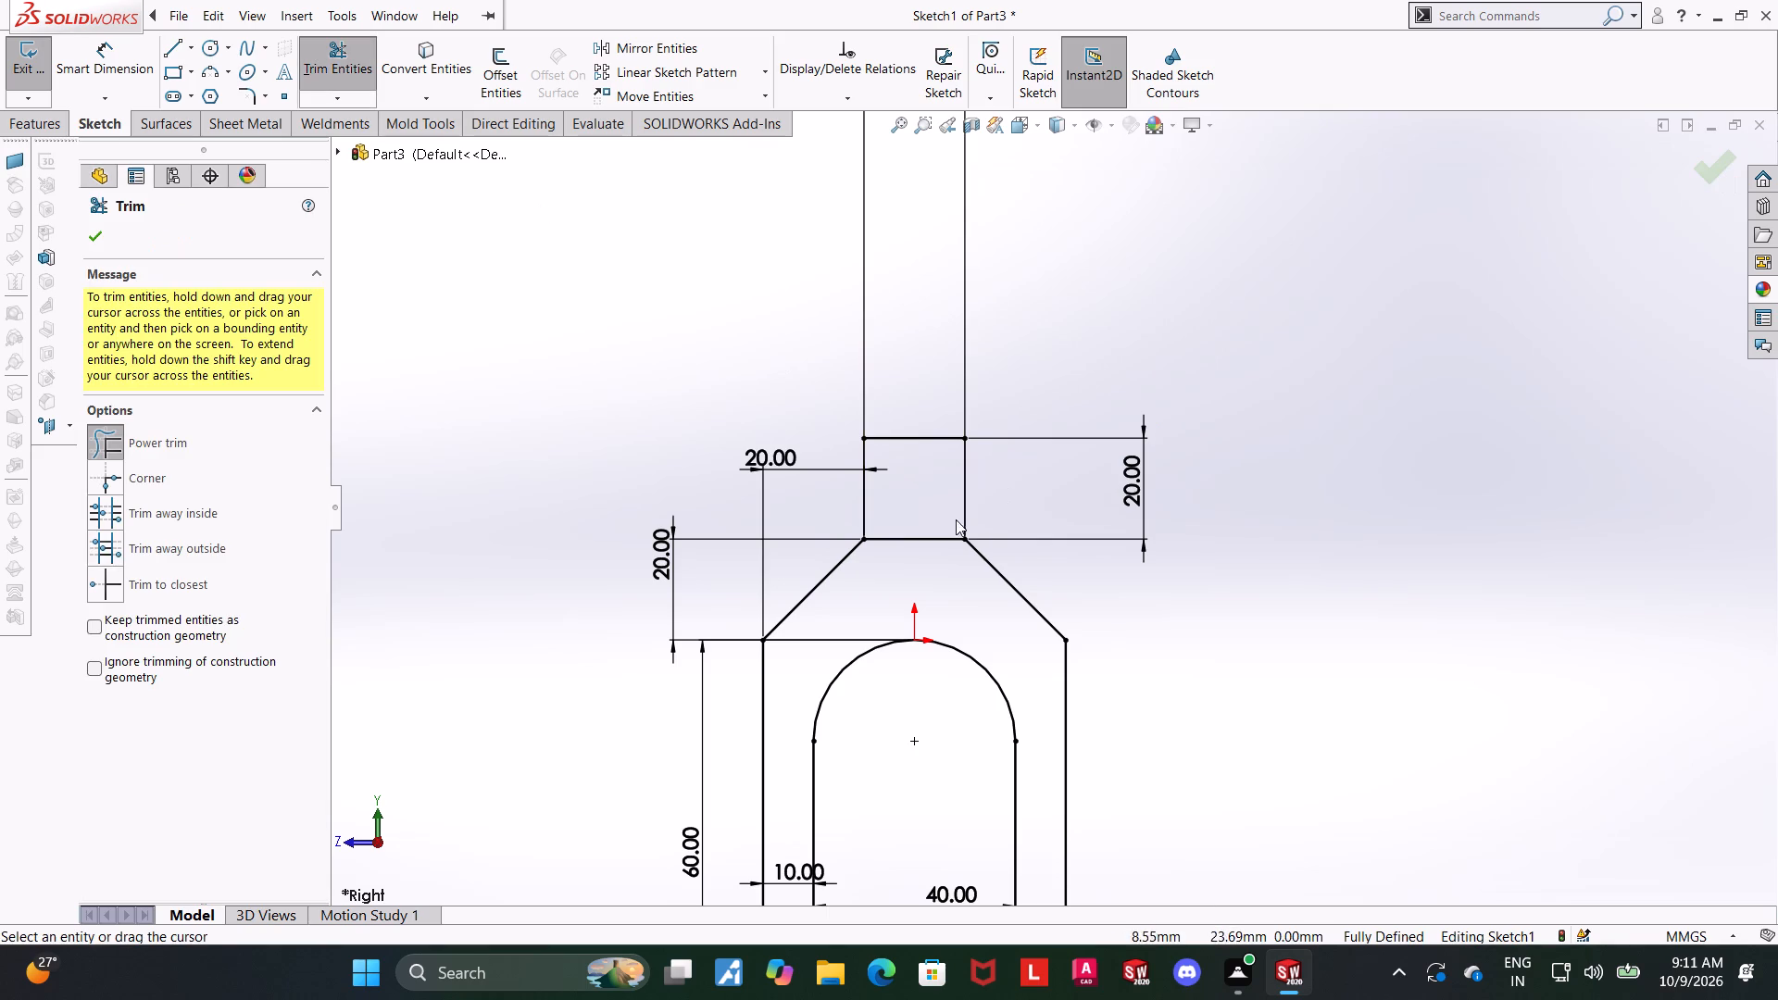
pyautogui.moveTo(926, 506); pyautogui.dragTo(926, 564)
pyautogui.scroll(3, 1145, 537)
pyautogui.scroll(-2, 1130, 614)
pyautogui.press('Escape')
pyautogui.press('Escape')
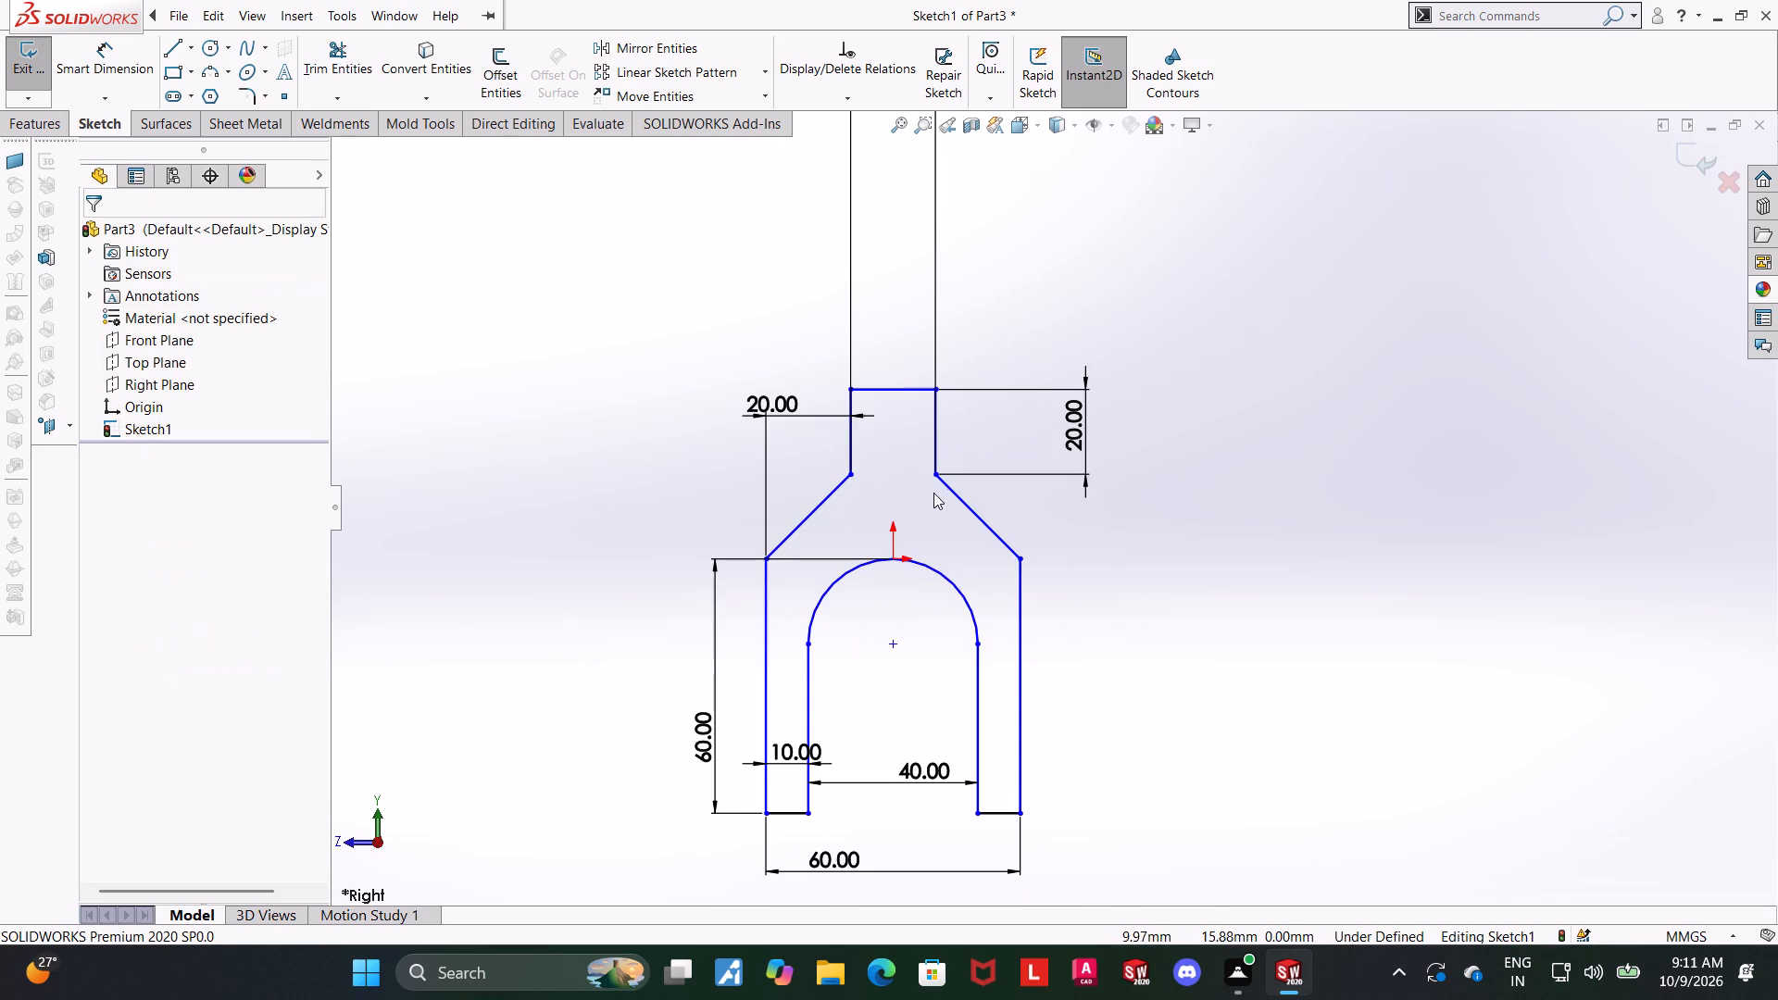
# Add a vertical relation between the midpoint of the neck's top edge and the origin.
pyautogui.click(894, 389)
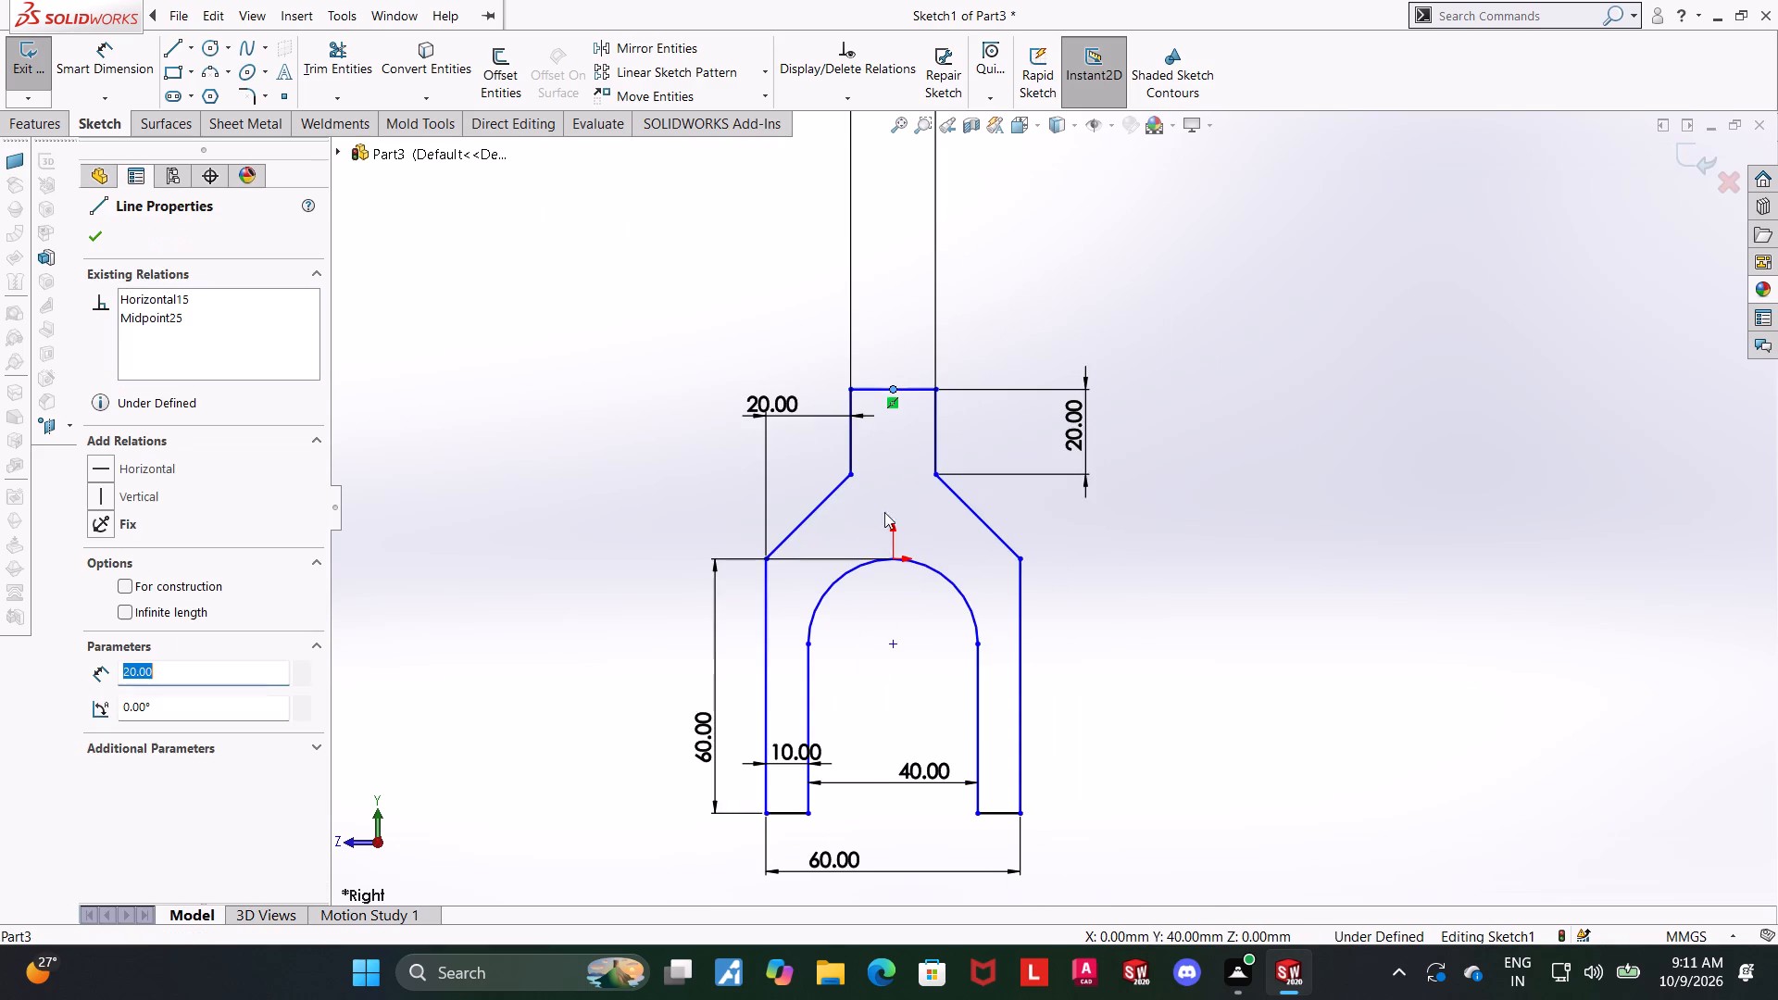
pyautogui.keyDown('ctrl'); pyautogui.click(895, 559); pyautogui.keyUp('ctrl')
pyautogui.click(99, 594)
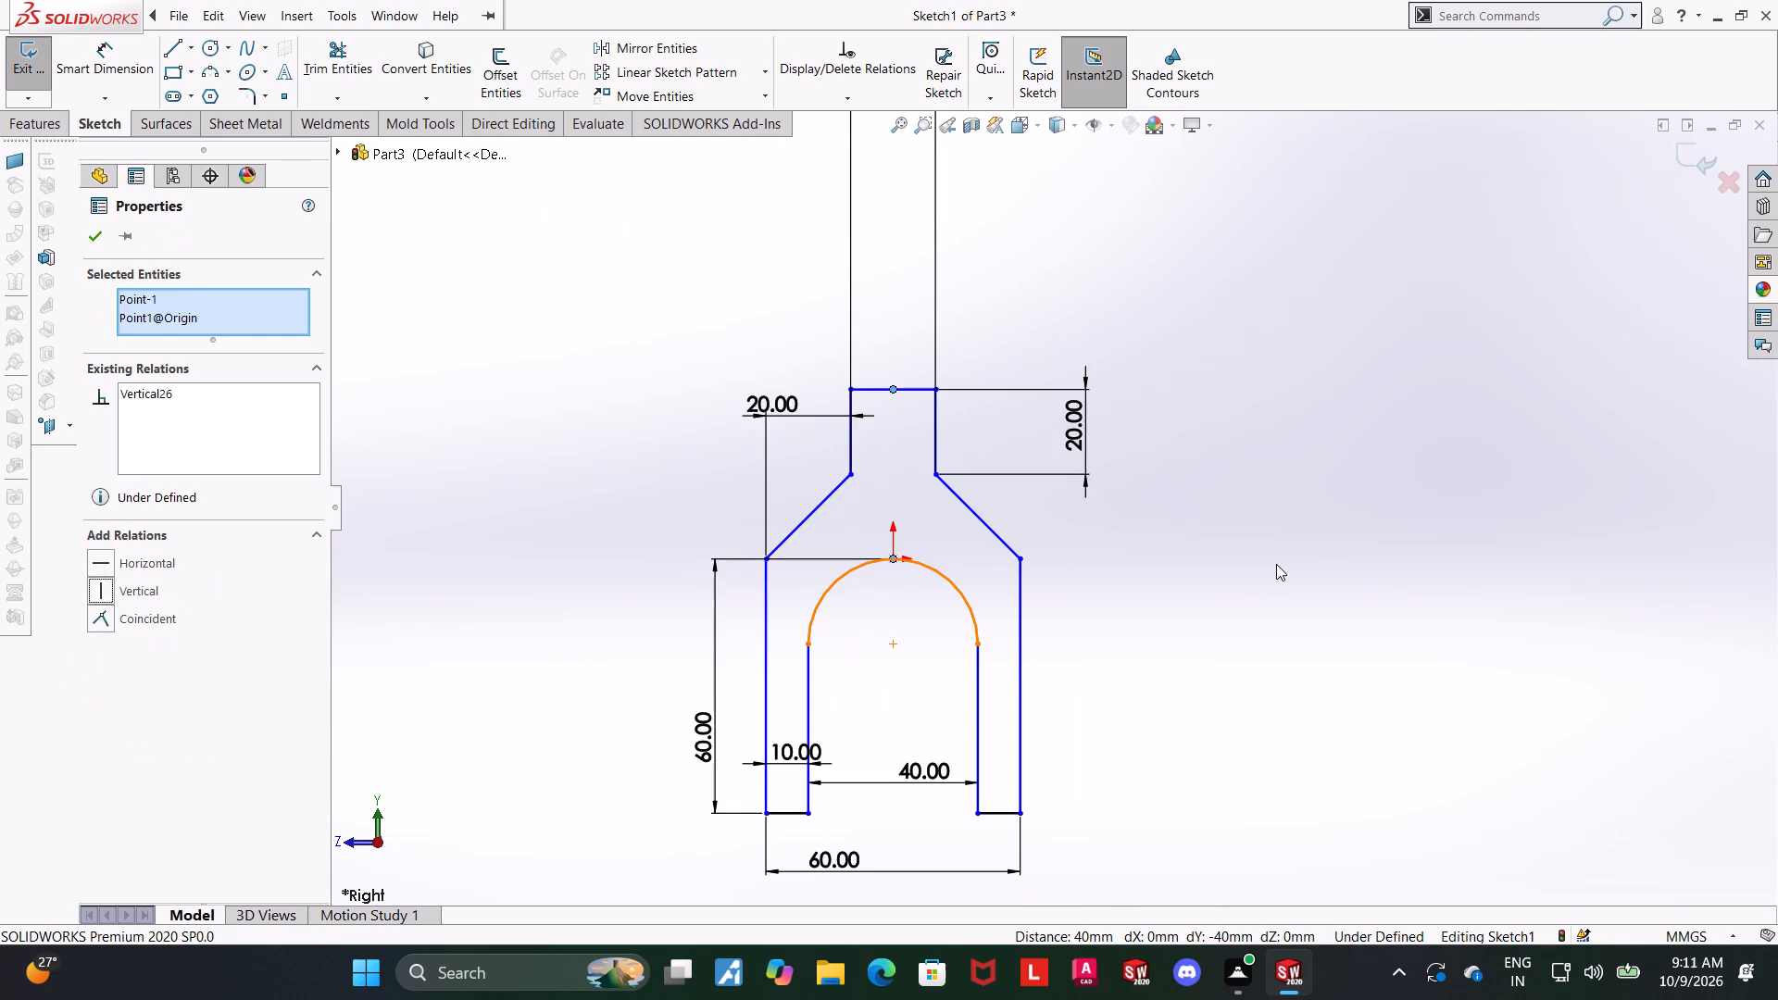
pyautogui.click(1276, 563)
# Add a vertical relation between the arch's centre point and the origin.
pyautogui.click(896, 645)
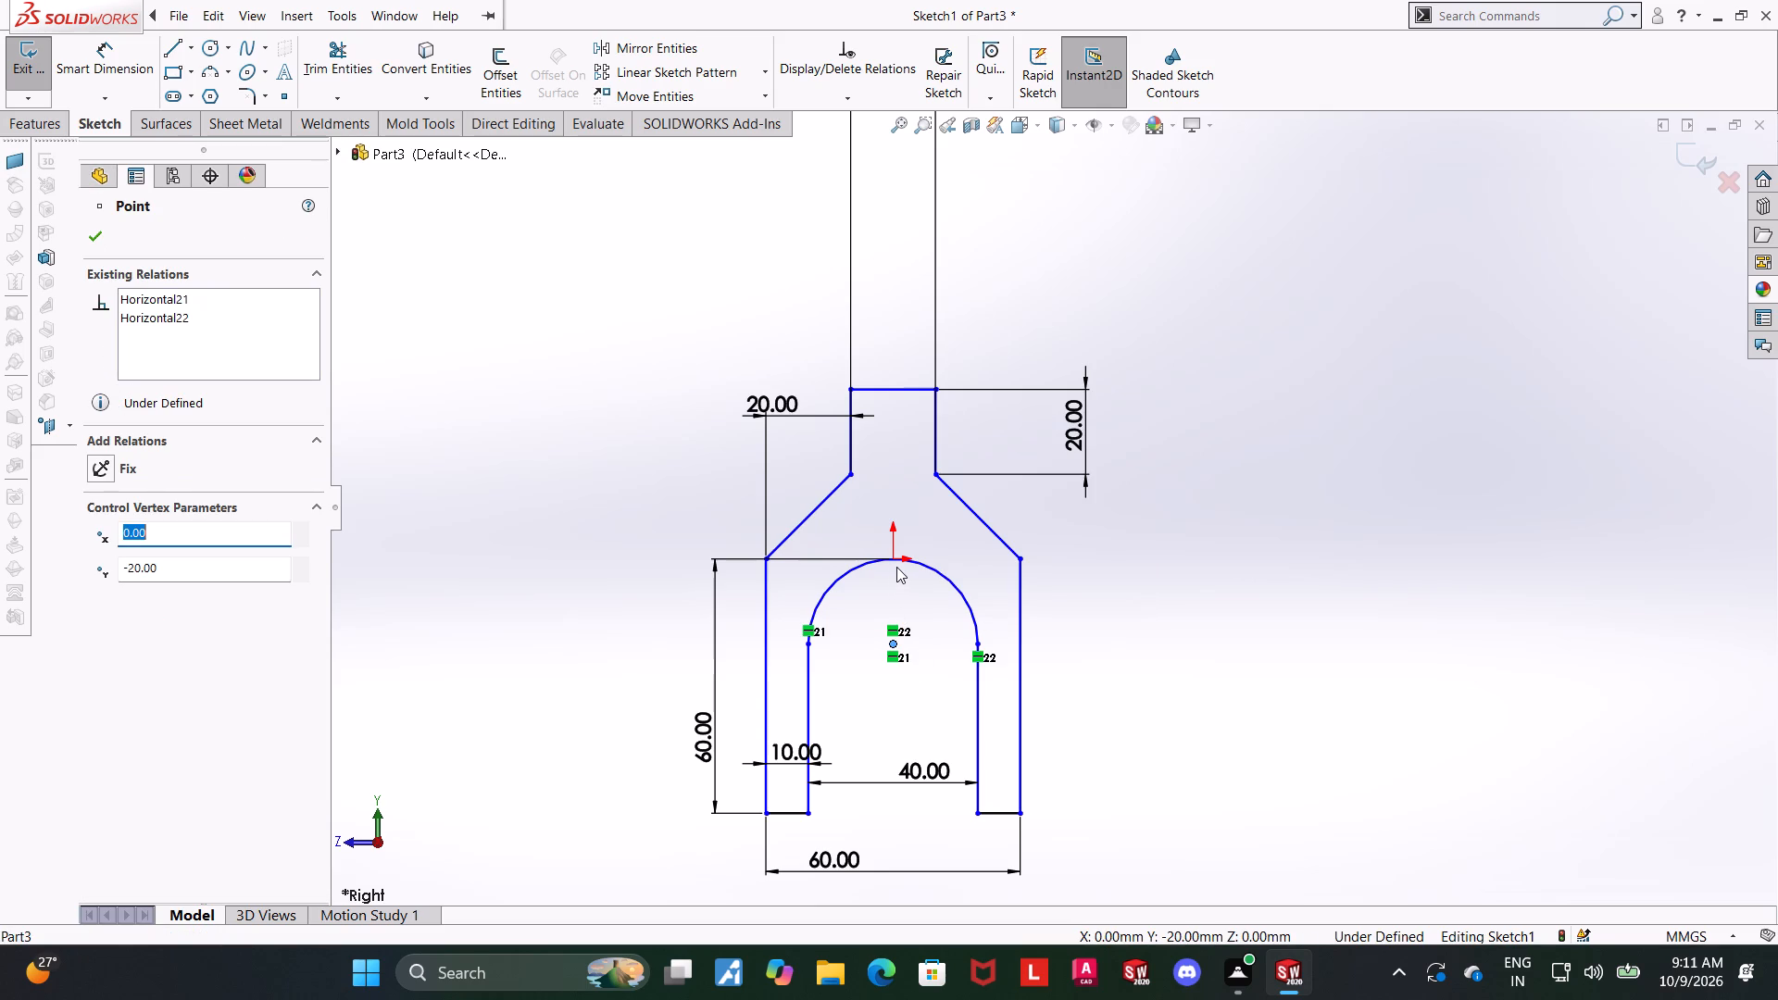
pyautogui.keyDown('ctrl'); pyautogui.click(895, 562); pyautogui.keyUp('ctrl')
pyautogui.click(102, 588)
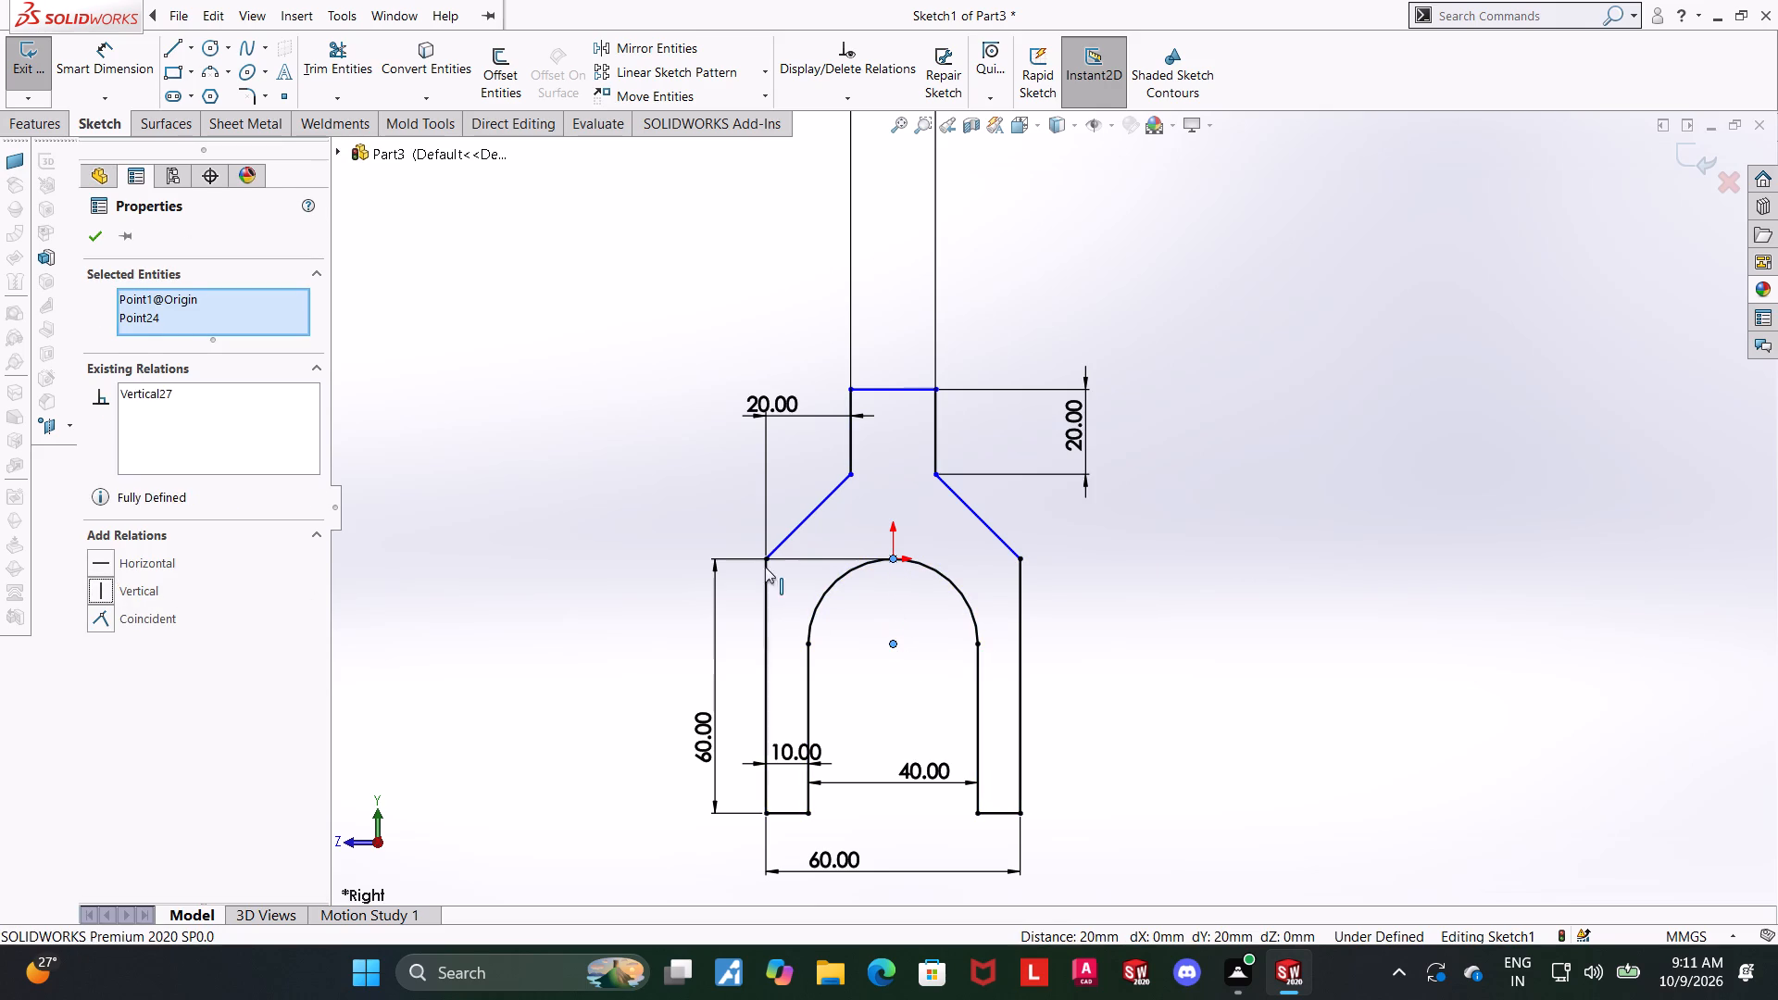
pyautogui.click(1160, 549)
pyautogui.press('Escape')
pyautogui.press('Escape')
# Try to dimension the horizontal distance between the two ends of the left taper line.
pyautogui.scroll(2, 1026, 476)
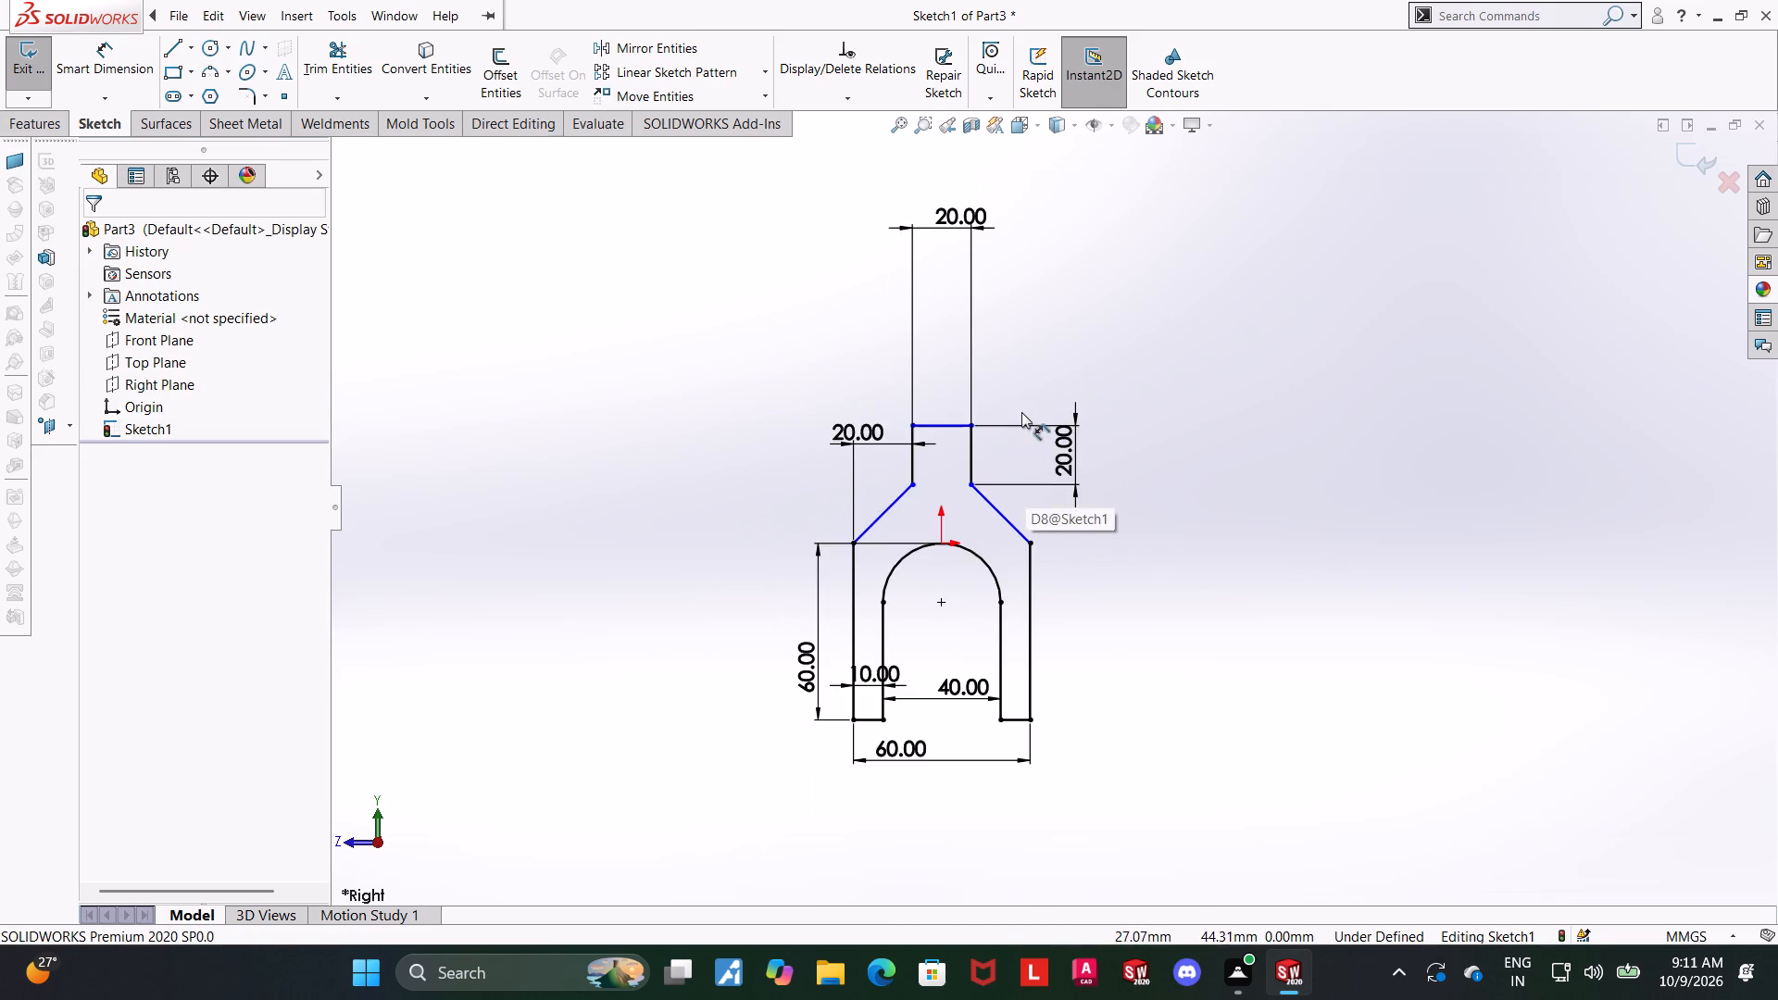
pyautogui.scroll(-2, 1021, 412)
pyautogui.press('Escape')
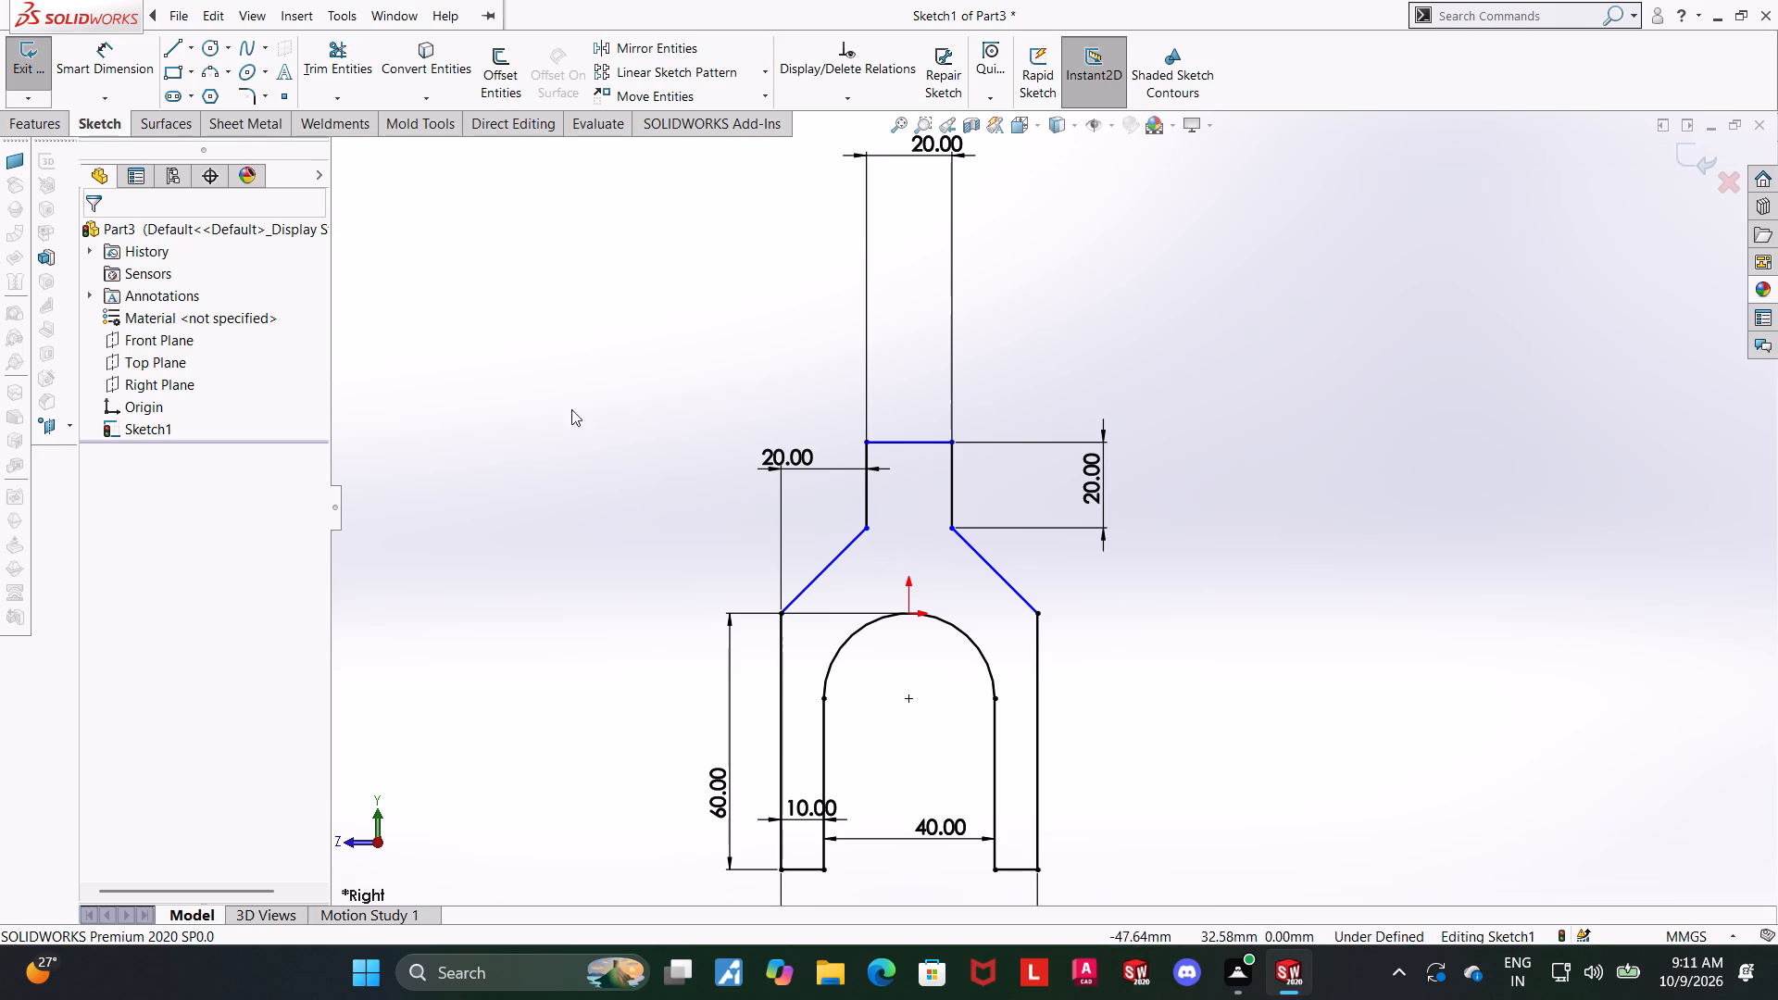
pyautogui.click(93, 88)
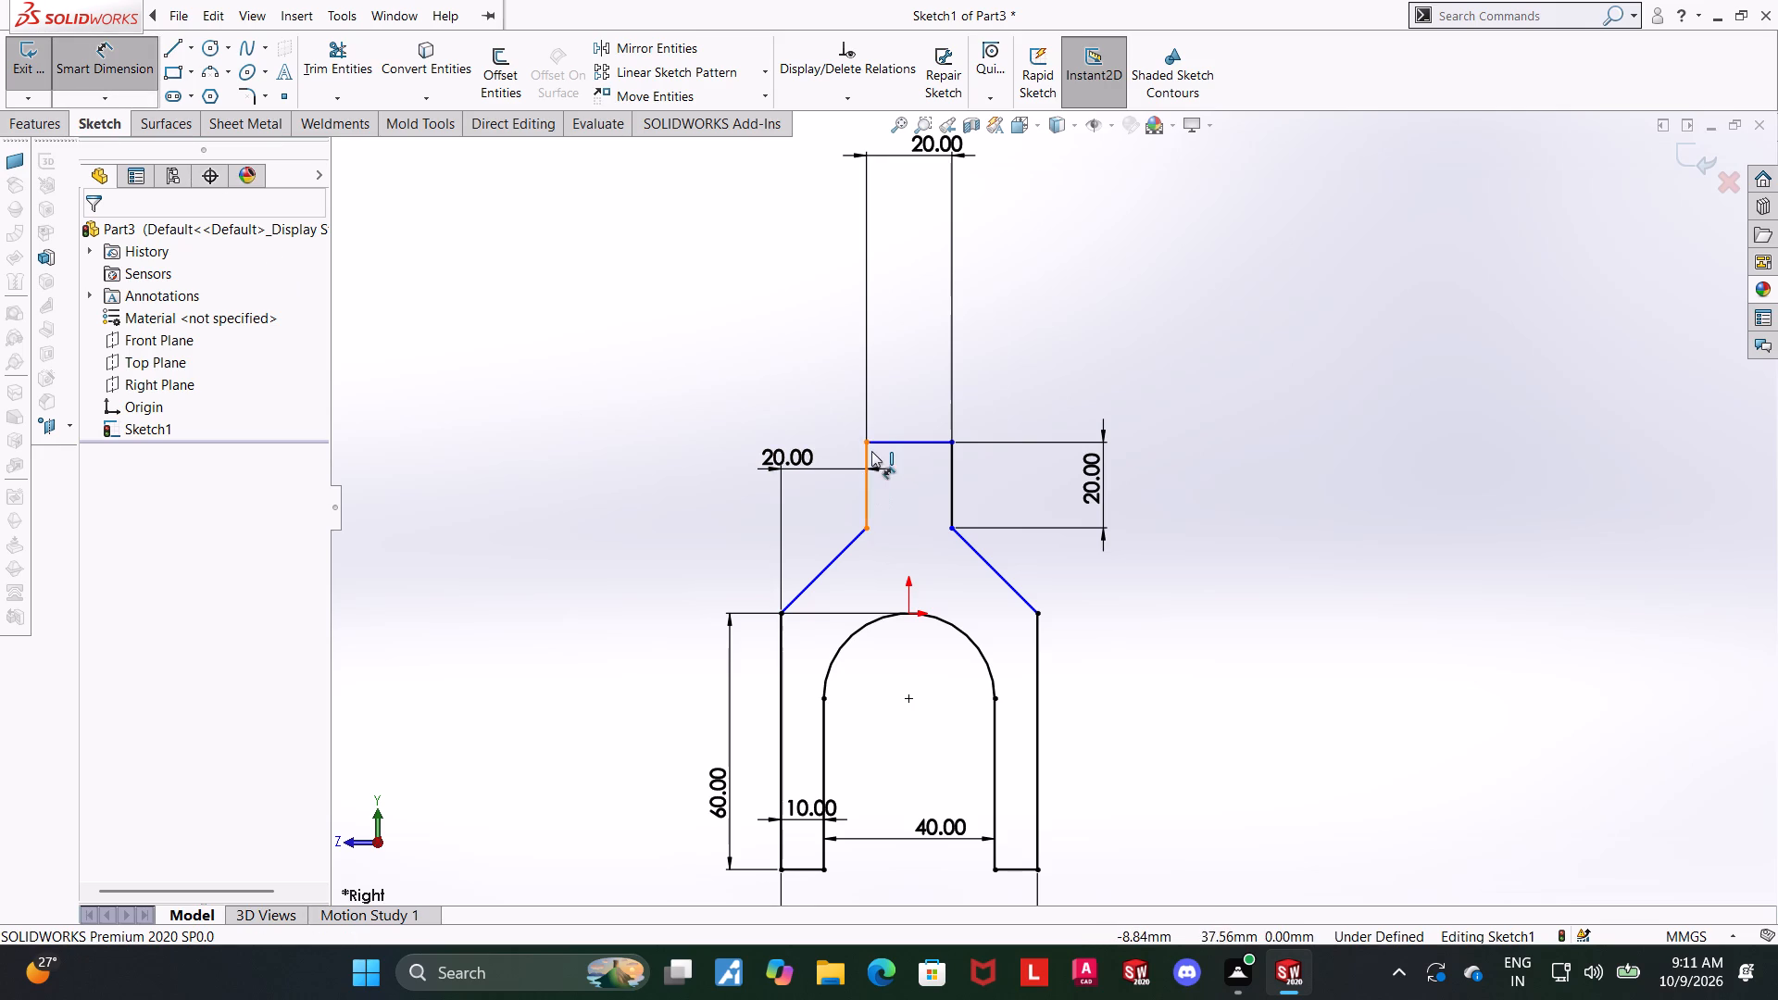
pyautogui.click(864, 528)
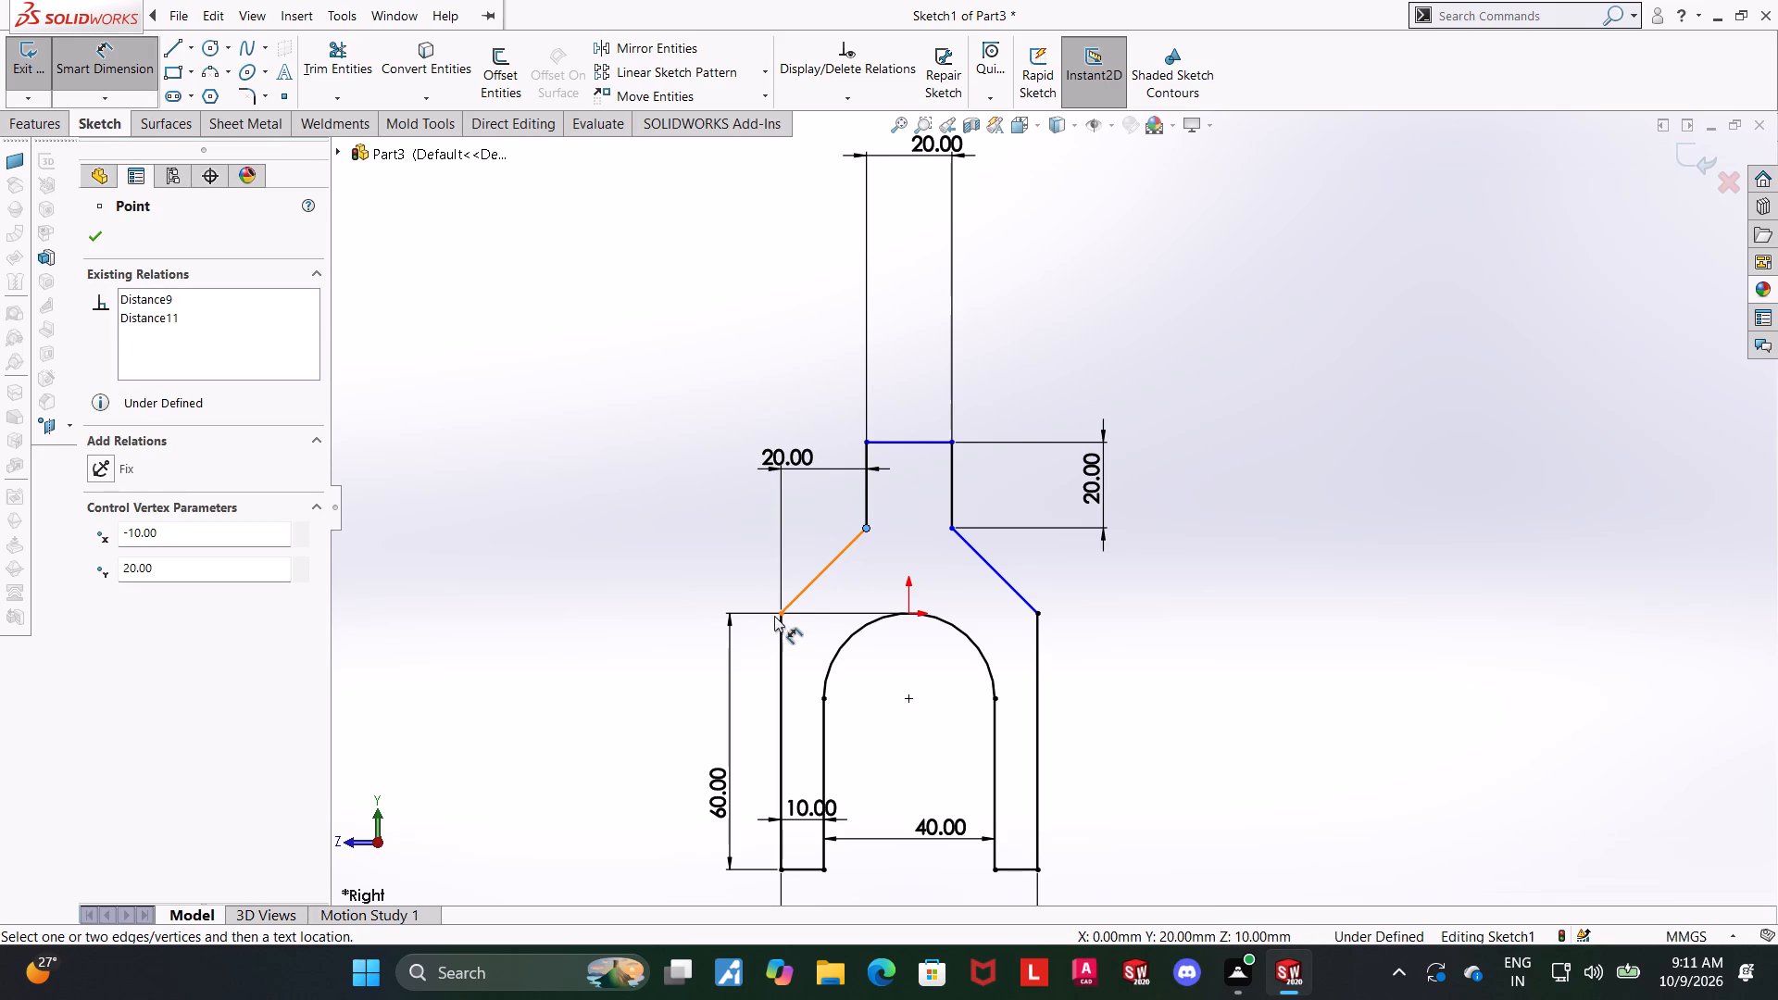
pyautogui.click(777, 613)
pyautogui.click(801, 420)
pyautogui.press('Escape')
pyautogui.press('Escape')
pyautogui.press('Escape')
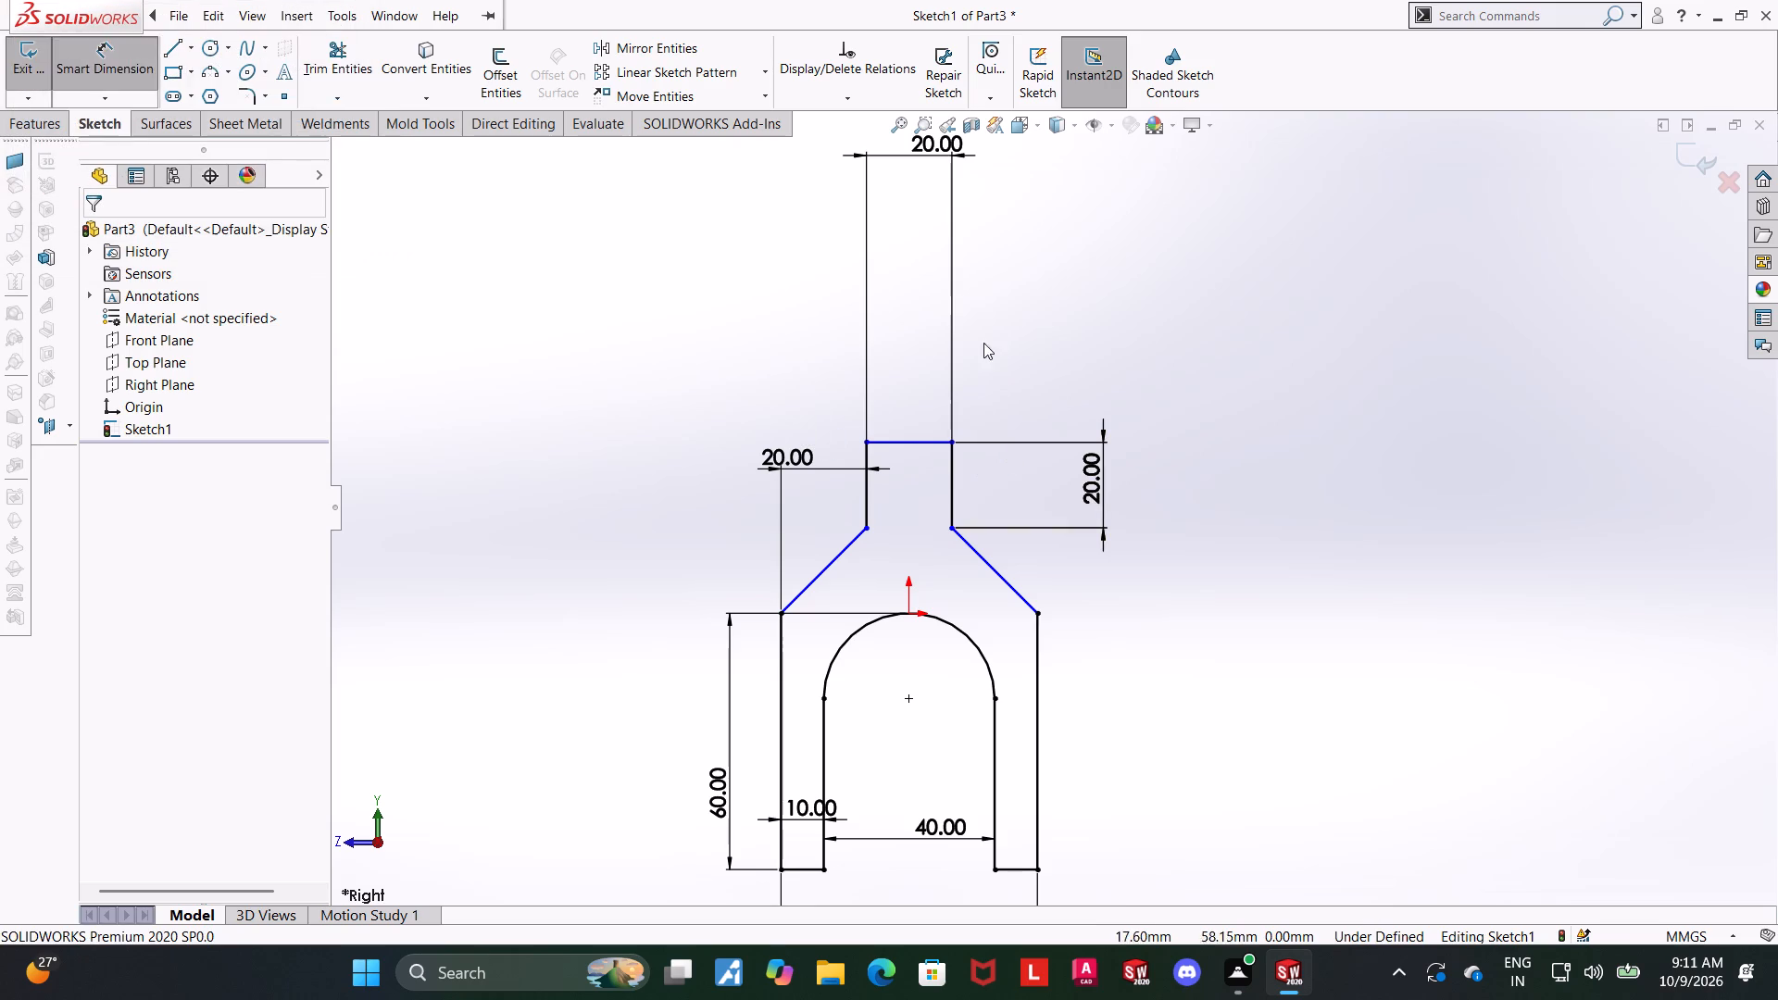
# Move the neck's 20 mm width dimension down to just above the neck's top edge.
pyautogui.moveTo(916, 143); pyautogui.dragTo(908, 369)
pyautogui.press('Escape')
pyautogui.press('Escape')
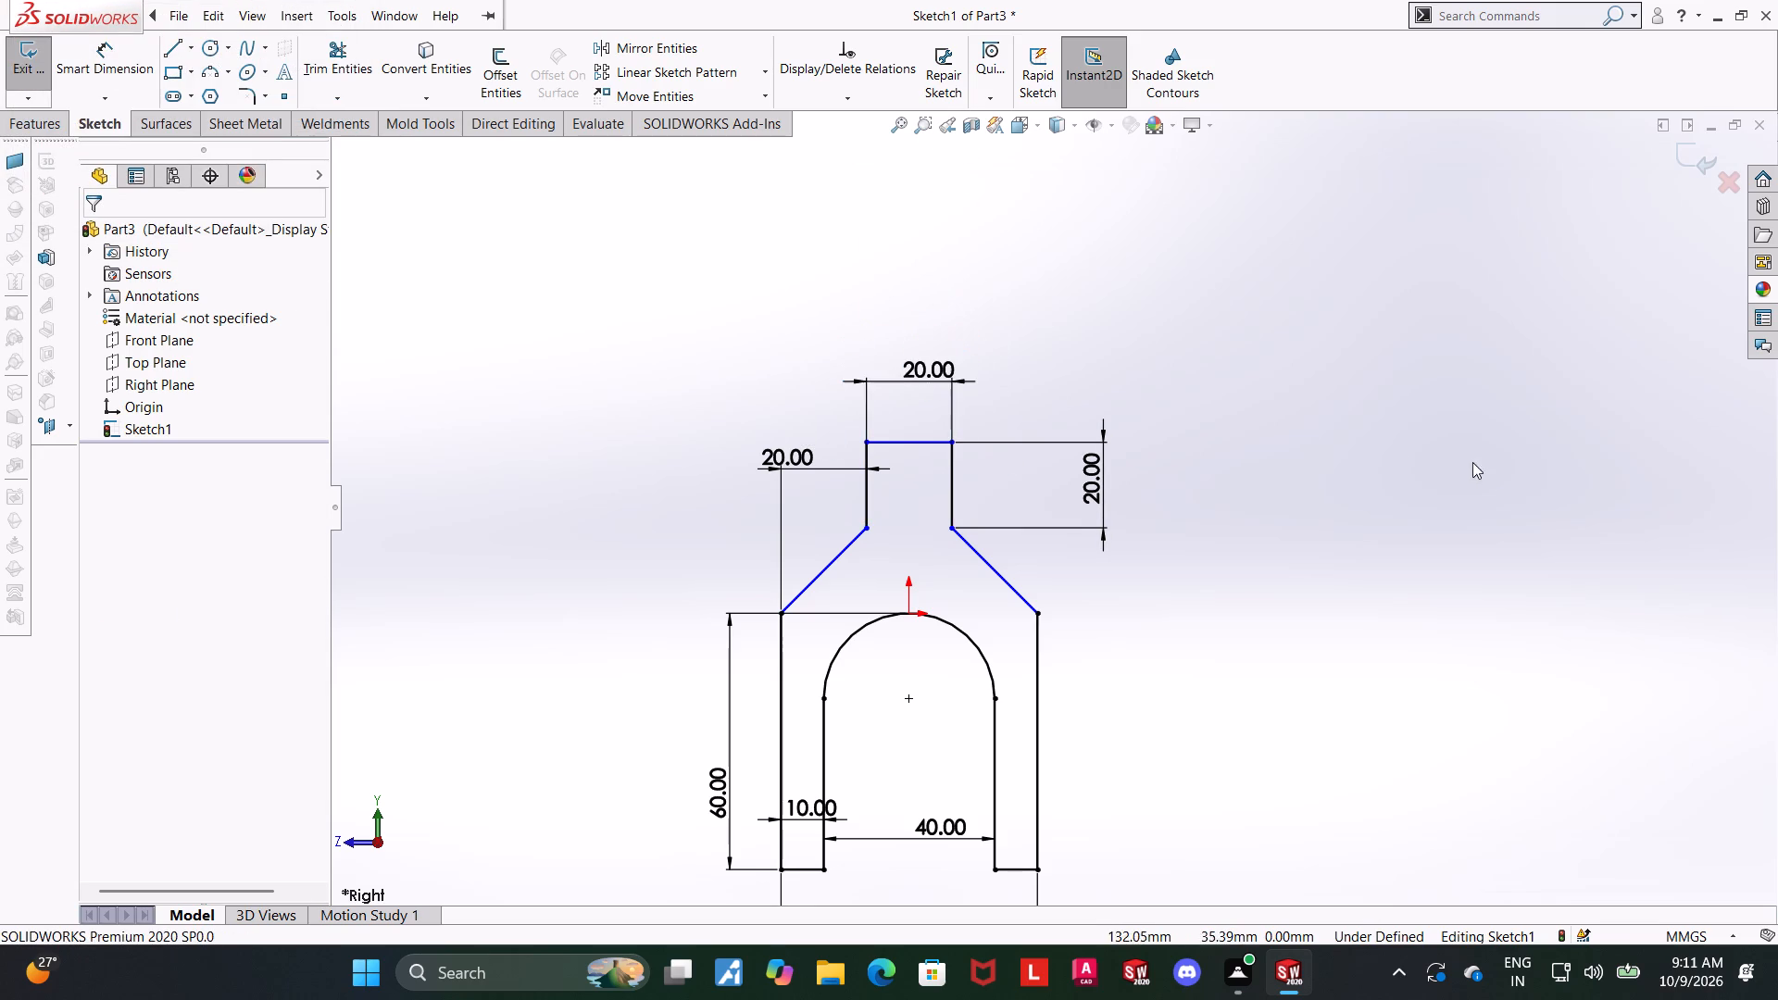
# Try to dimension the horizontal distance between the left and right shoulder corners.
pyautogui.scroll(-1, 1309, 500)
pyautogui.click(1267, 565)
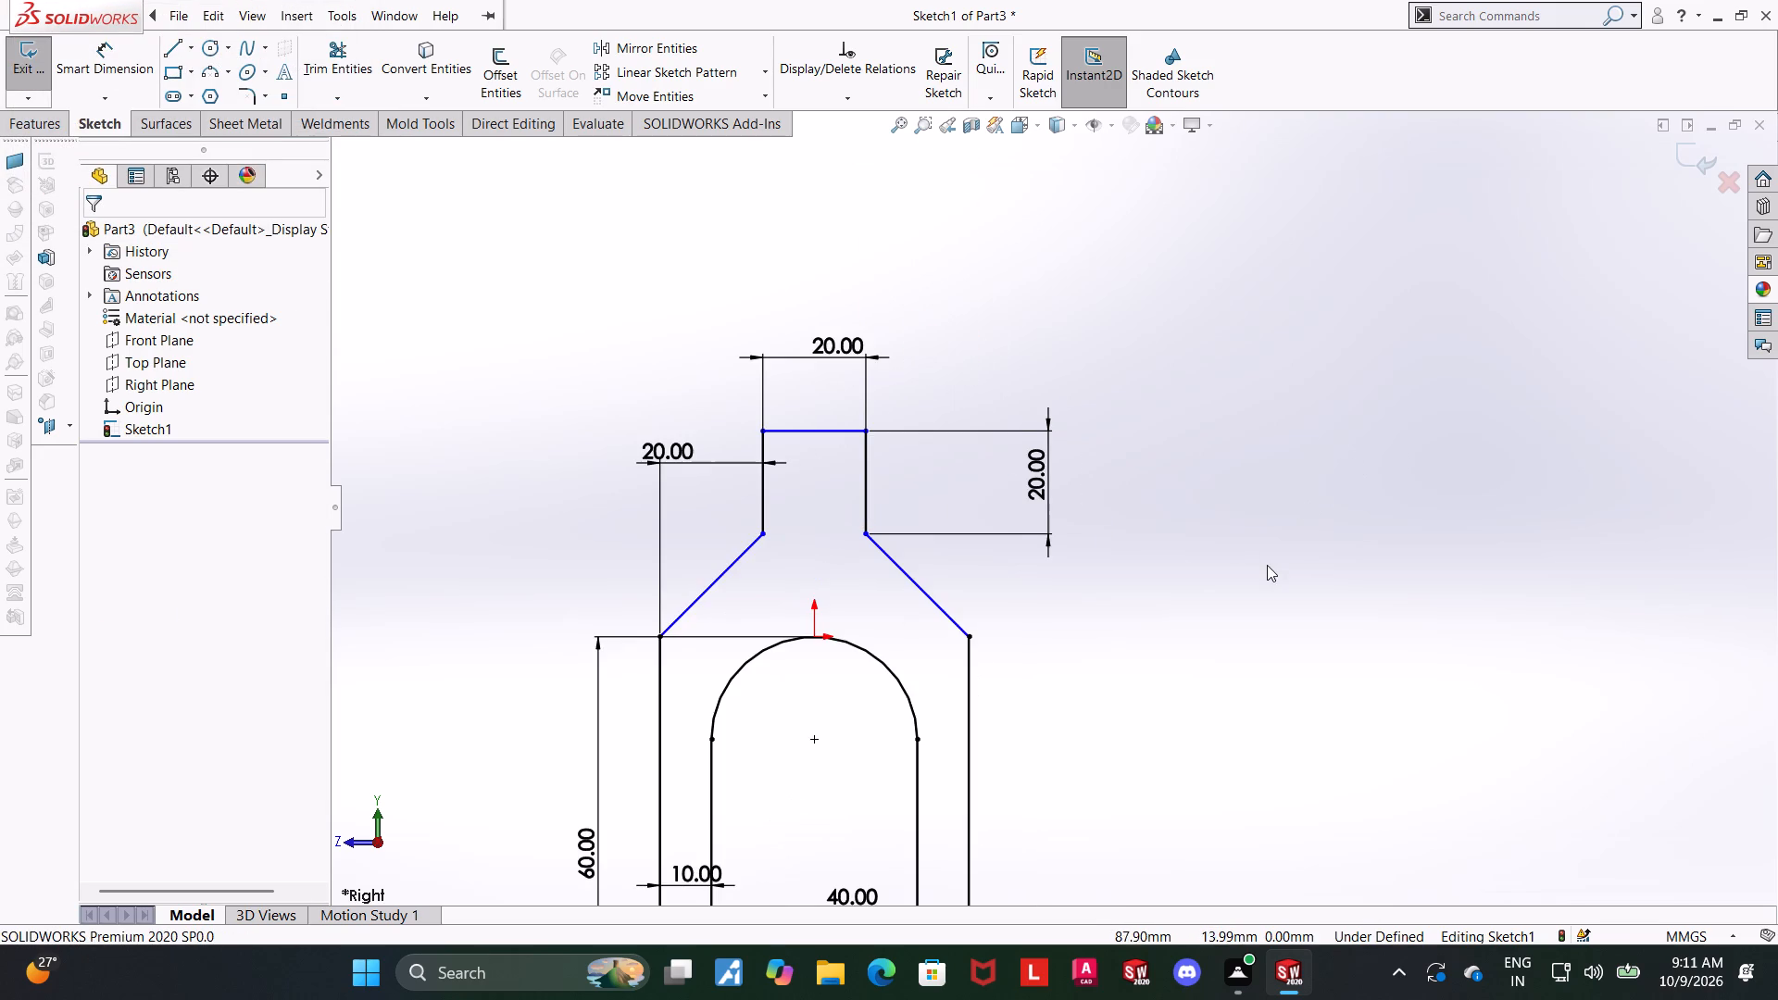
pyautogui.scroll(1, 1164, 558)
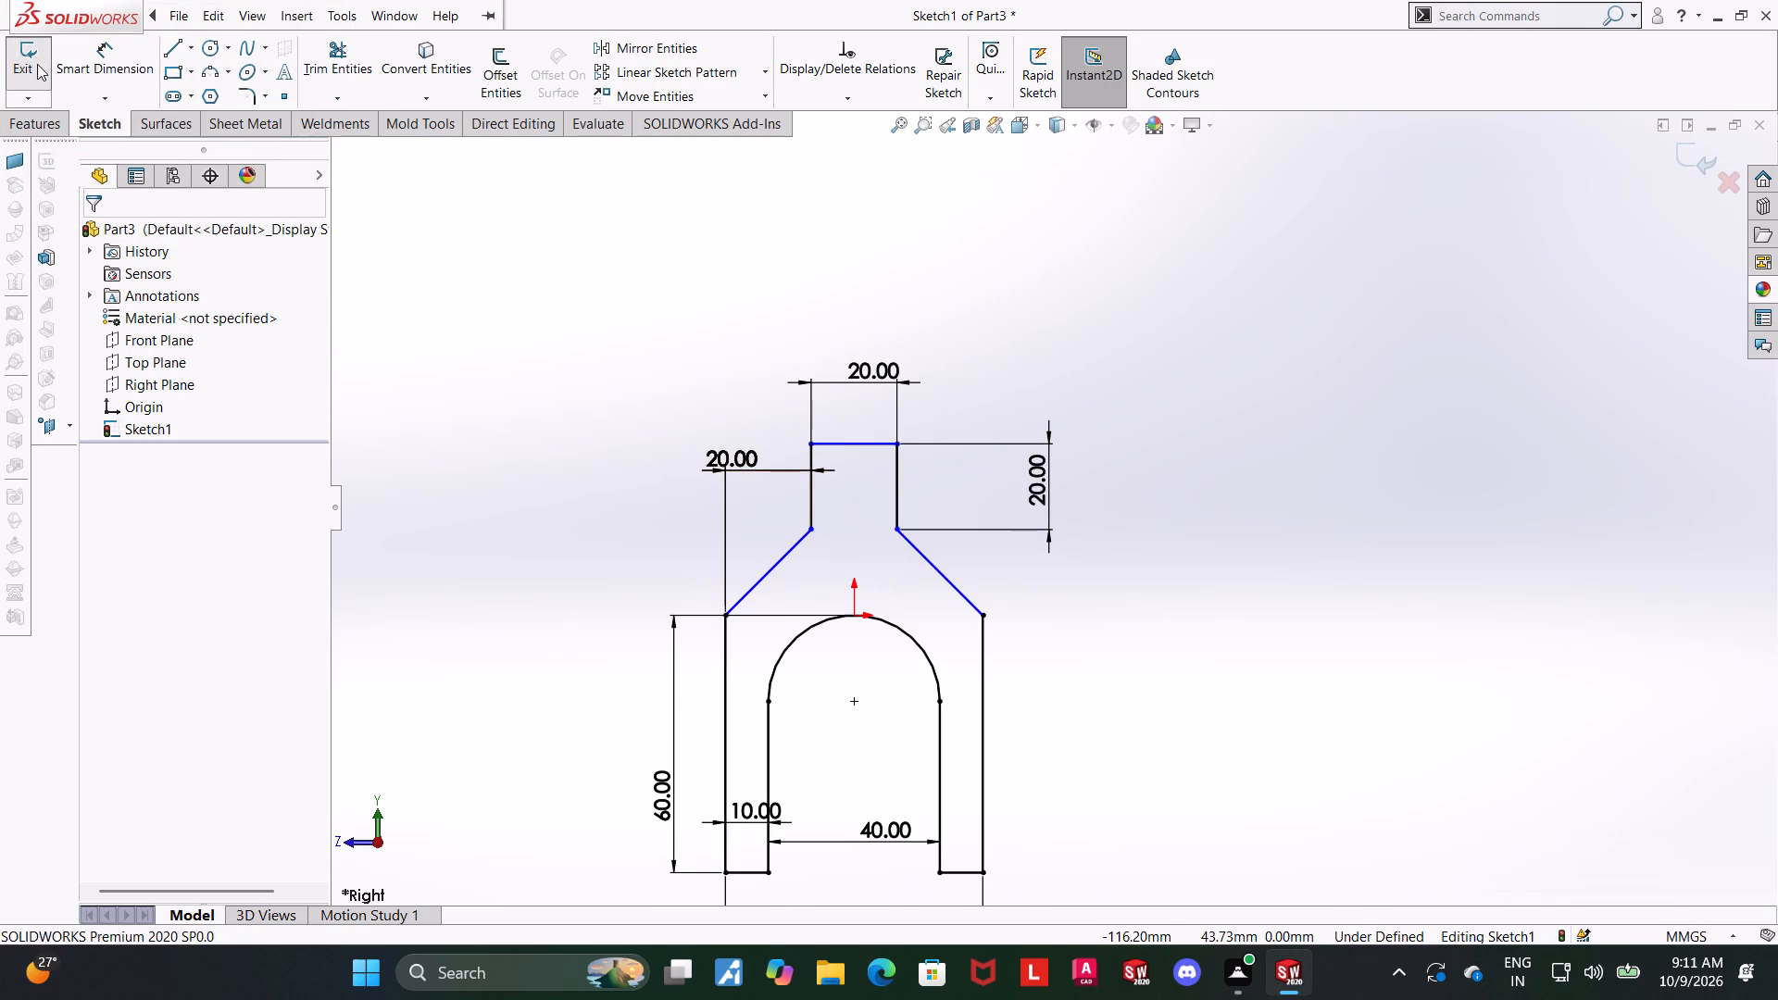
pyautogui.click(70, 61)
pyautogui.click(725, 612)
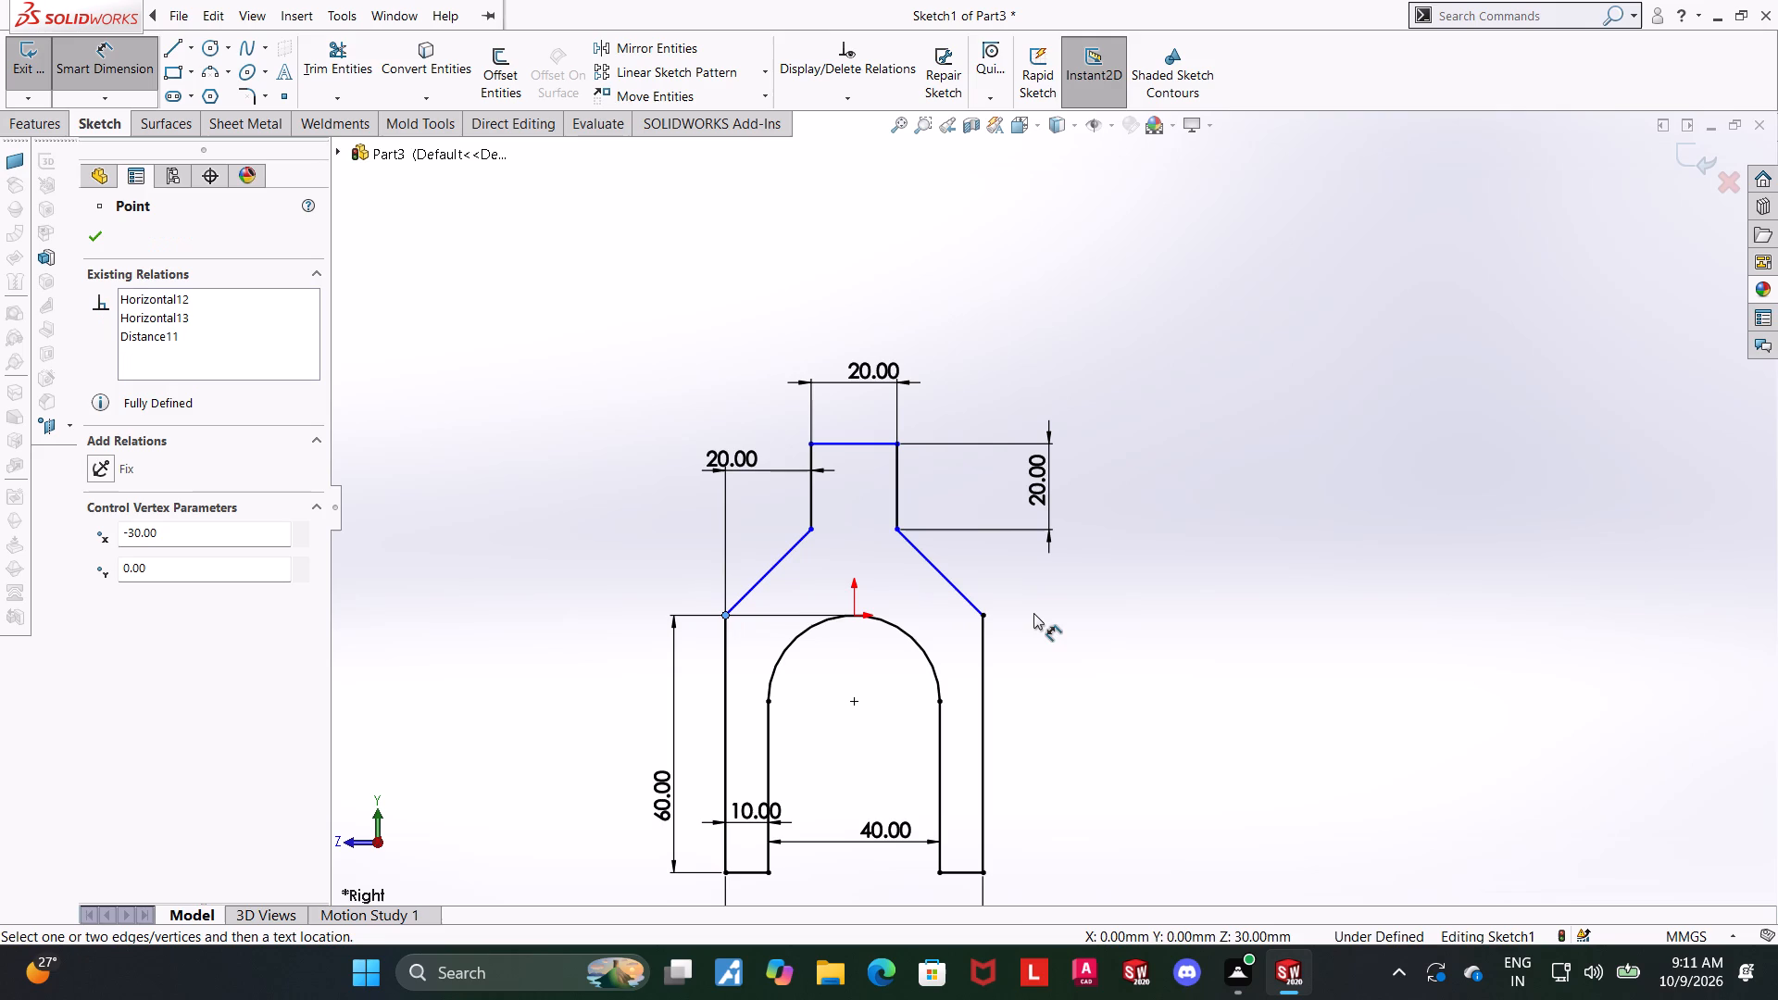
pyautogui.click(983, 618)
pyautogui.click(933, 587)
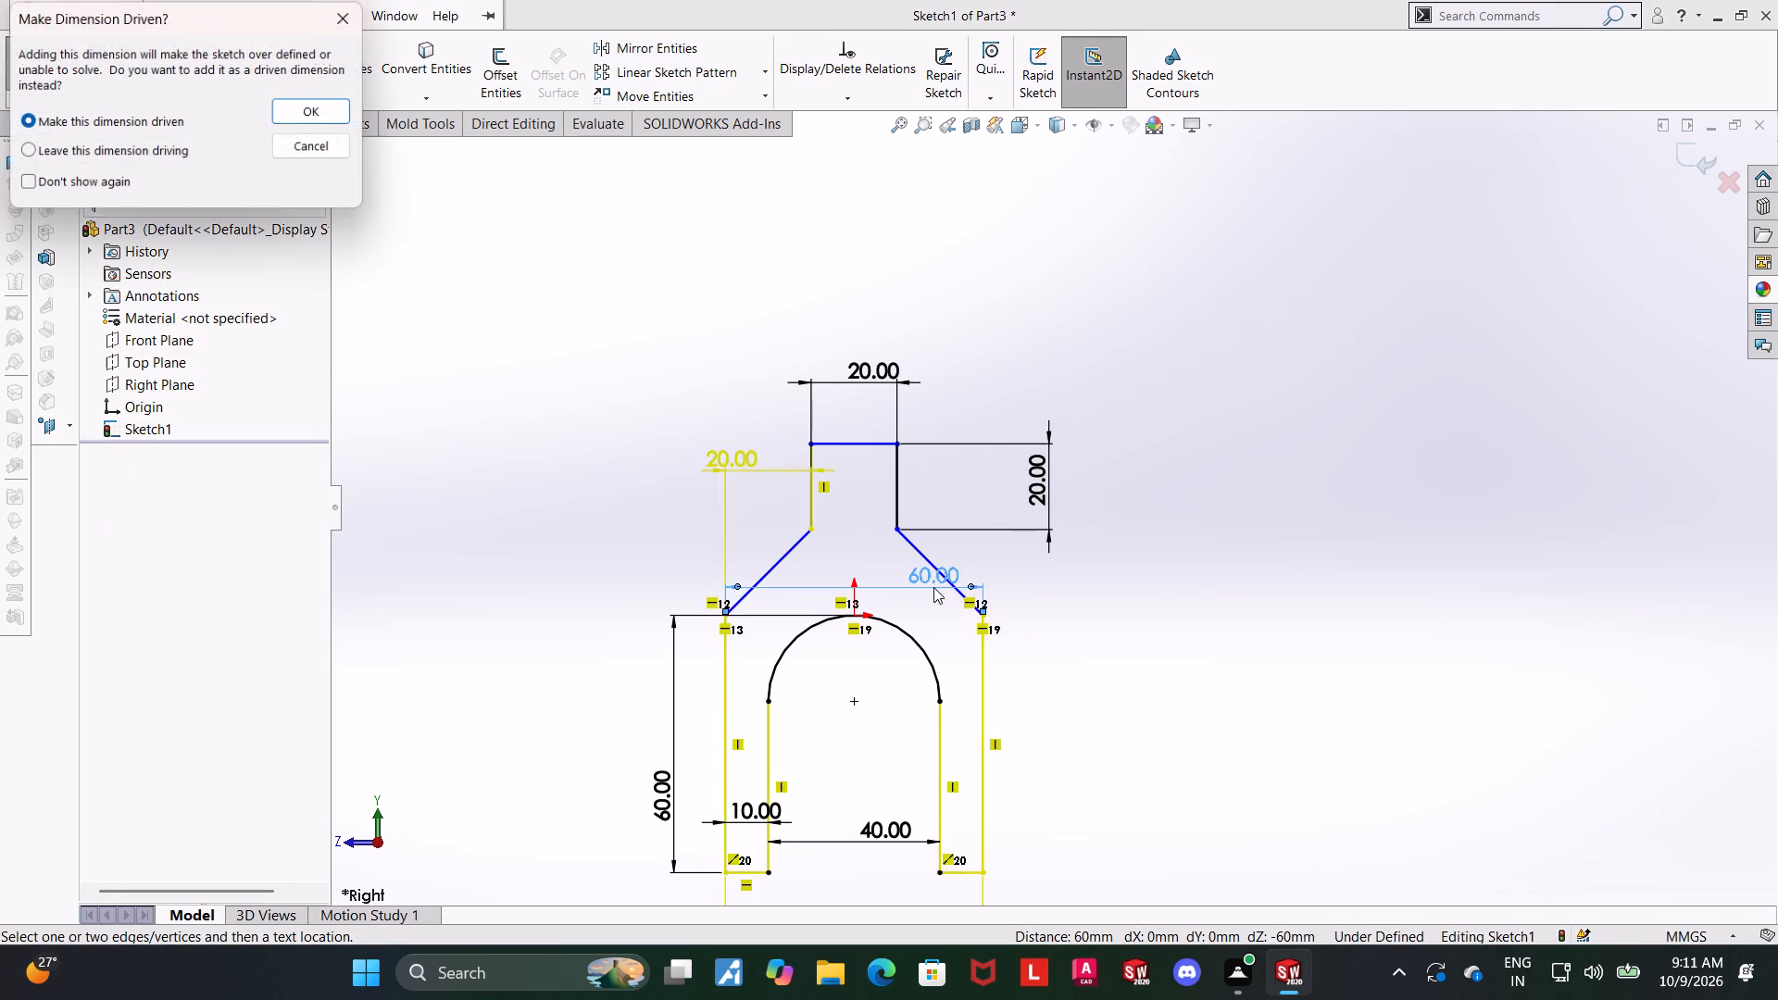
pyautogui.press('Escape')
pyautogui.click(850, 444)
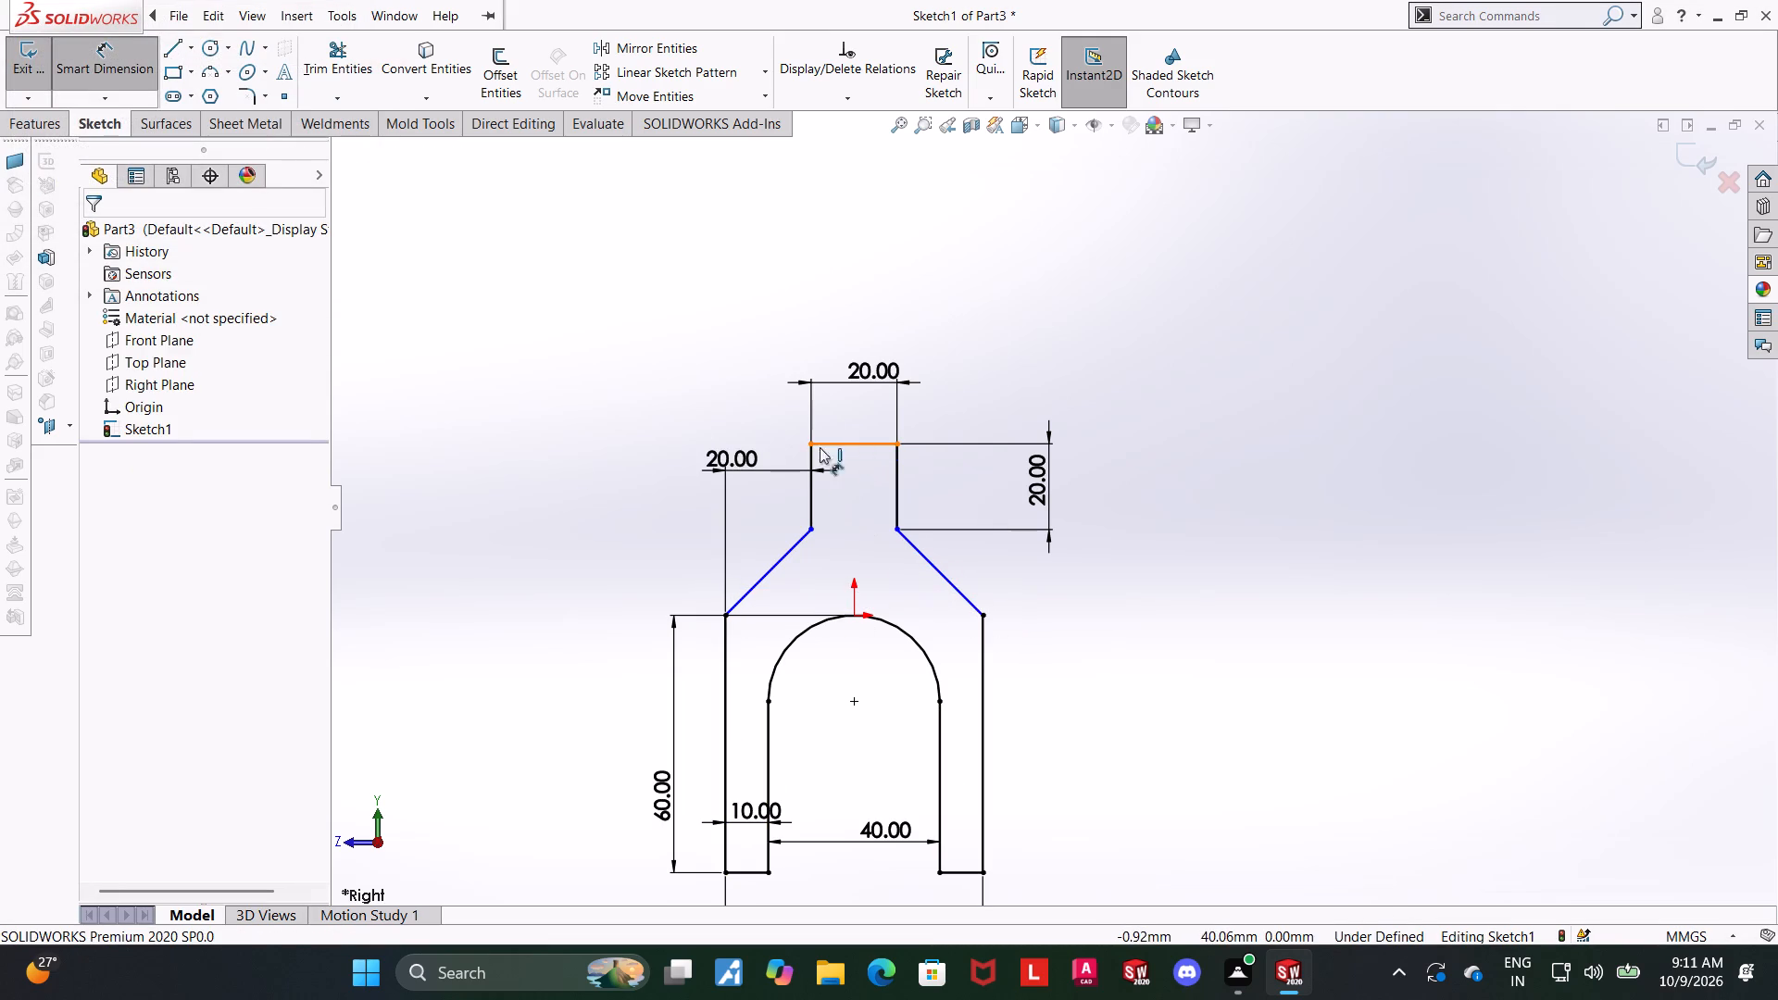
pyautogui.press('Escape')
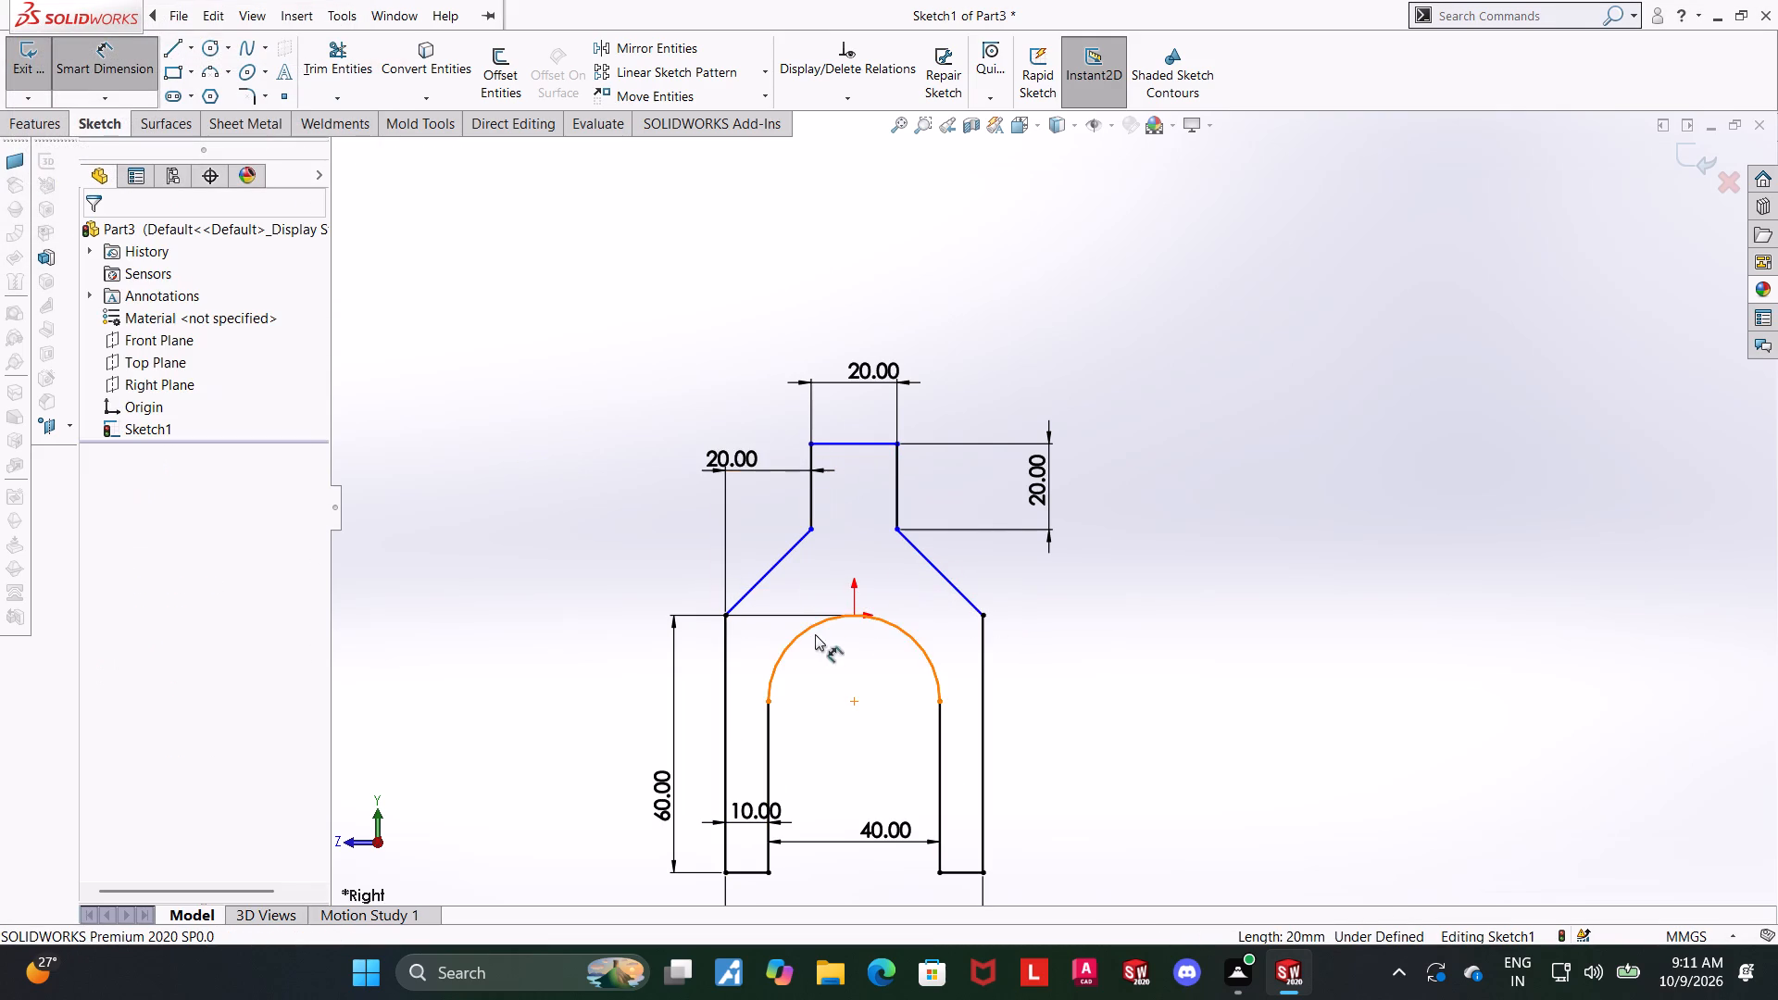
# Dimension the vertical distance between the two ends of the left taper line and exit the profile sketch.
pyautogui.click(815, 531)
pyautogui.click(723, 616)
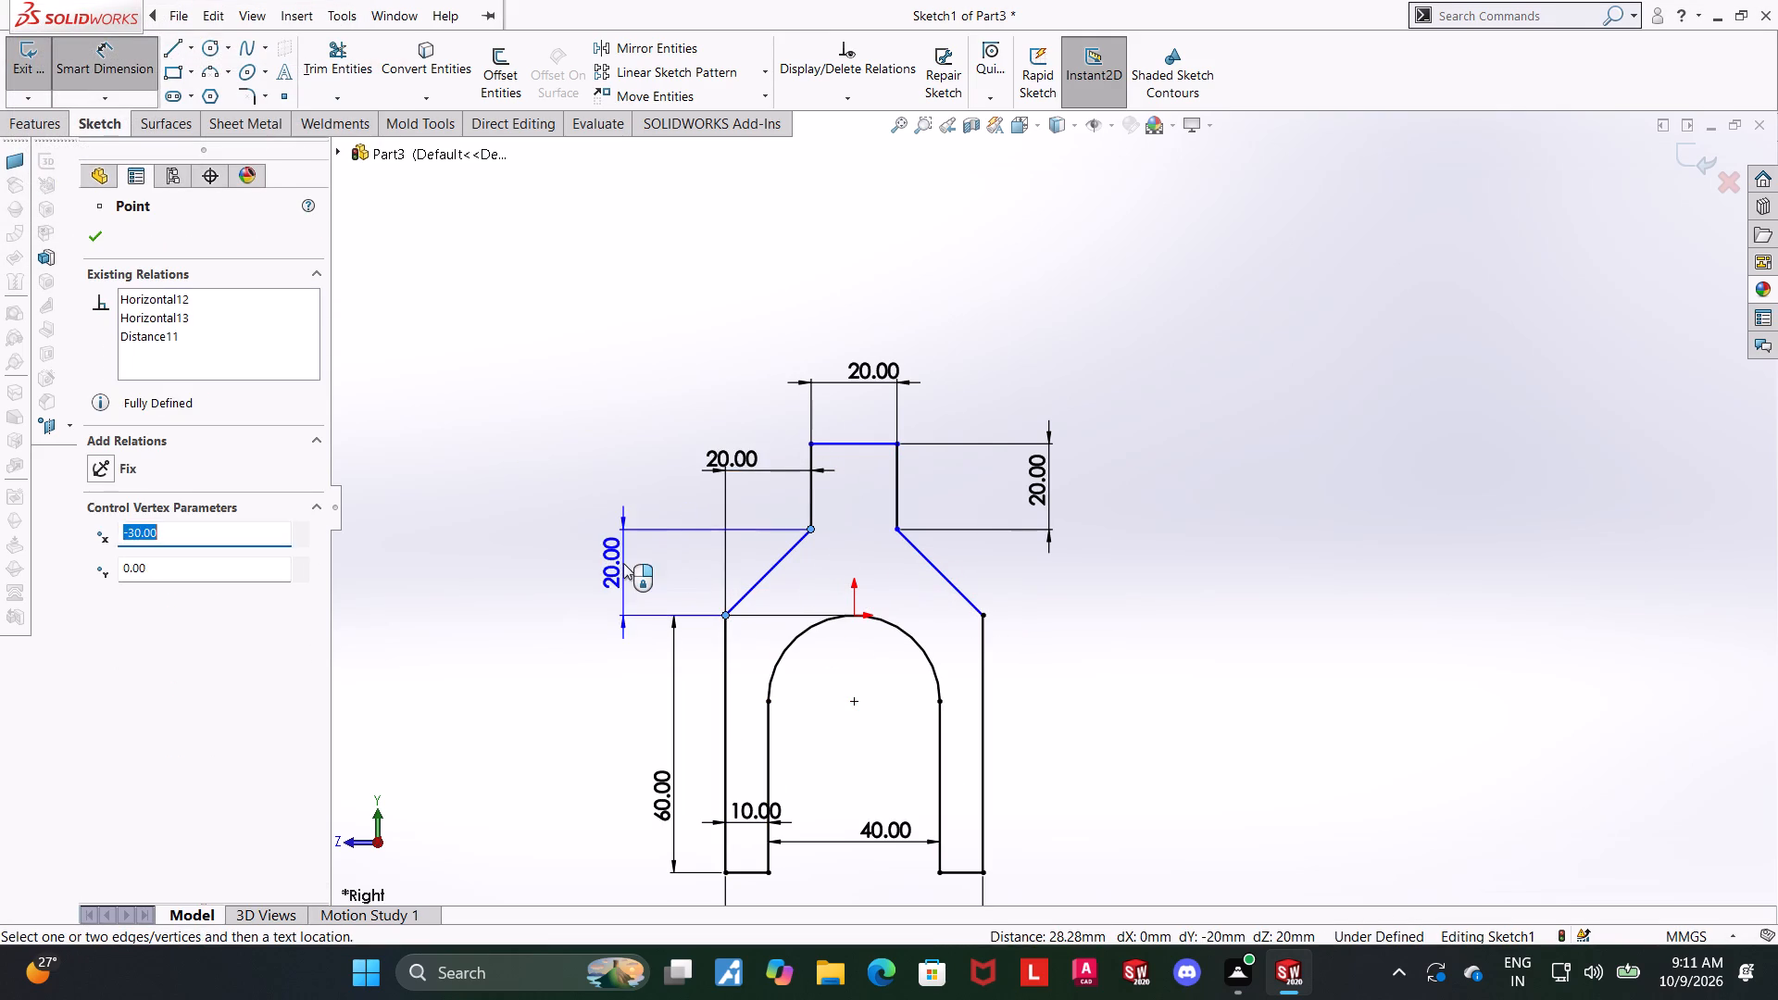
pyautogui.click(623, 563)
pyautogui.click(549, 544)
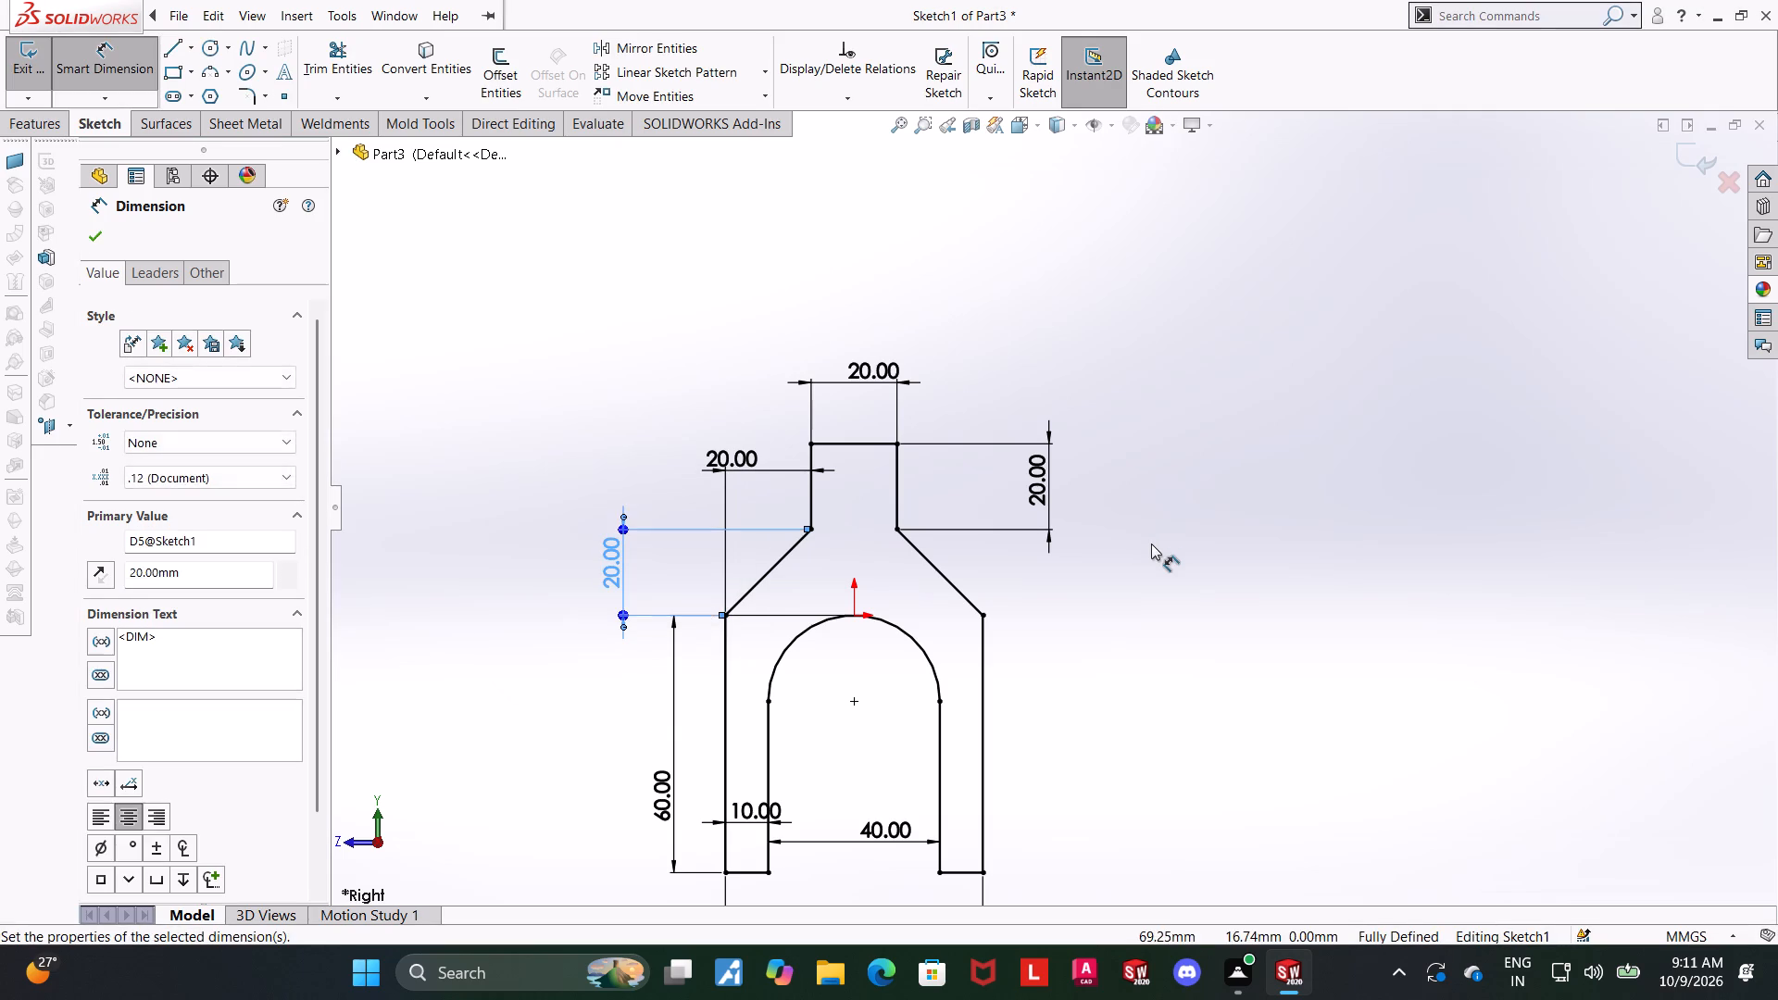
pyautogui.click(1151, 544)
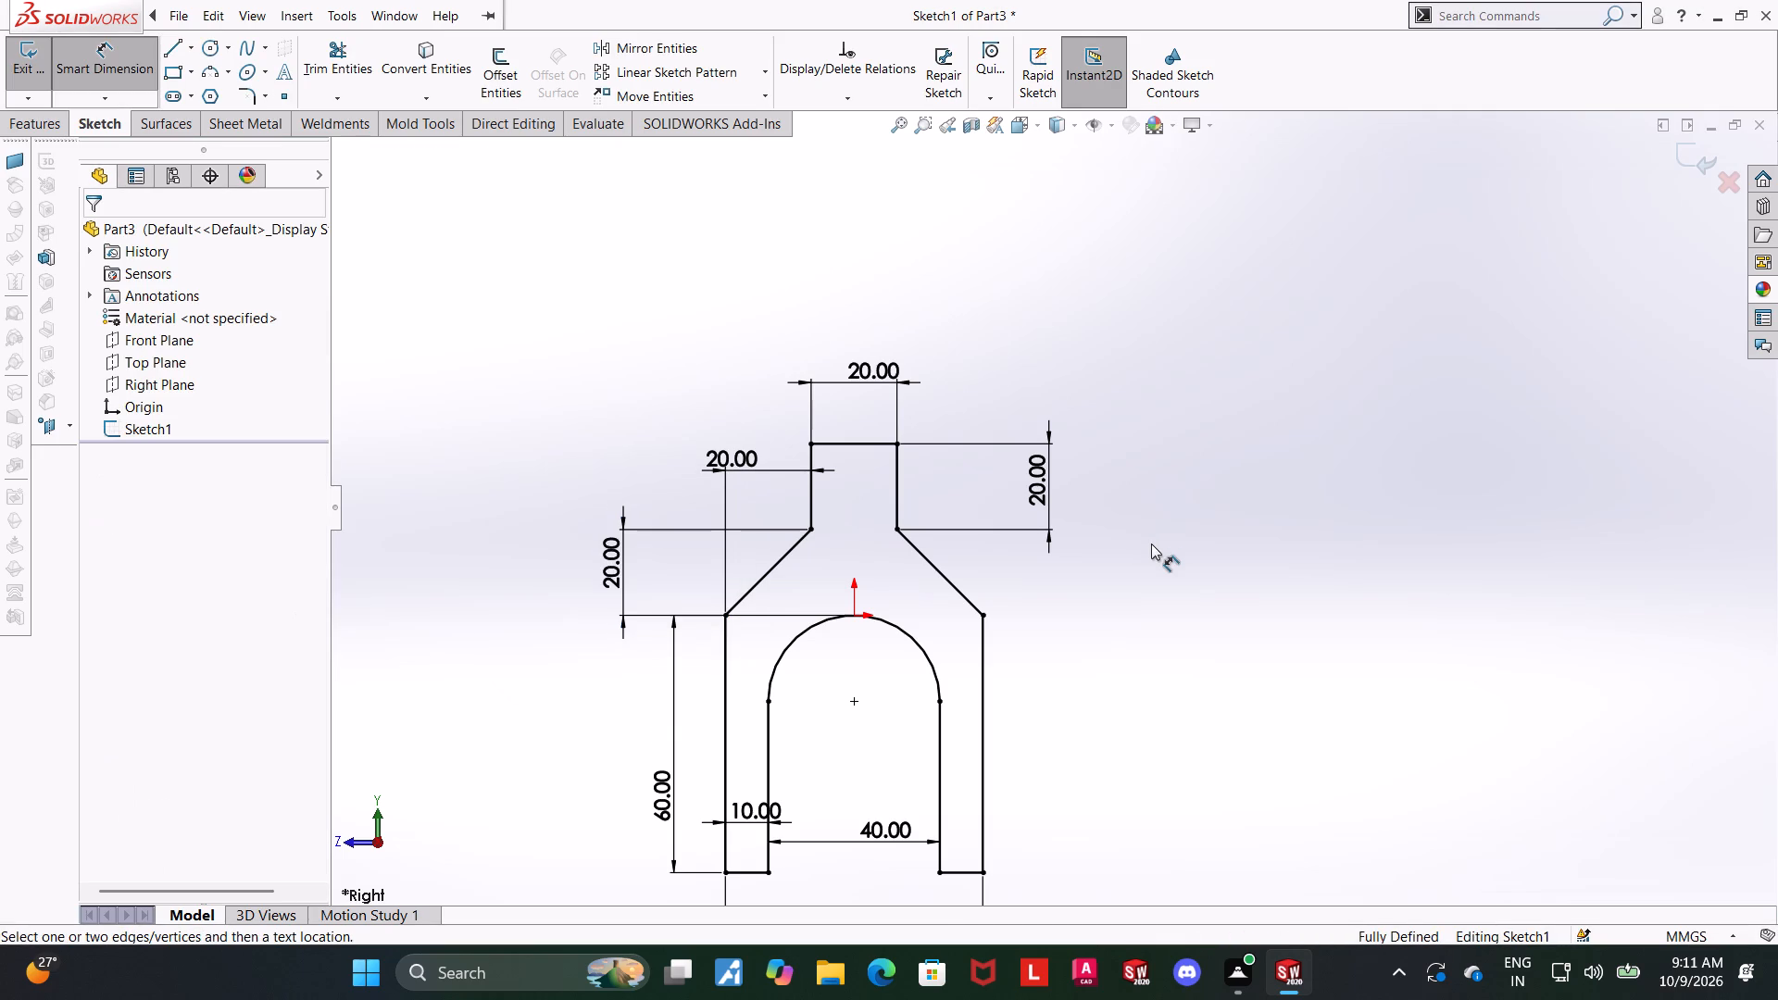
pyautogui.press('Escape')
pyautogui.press('Escape')
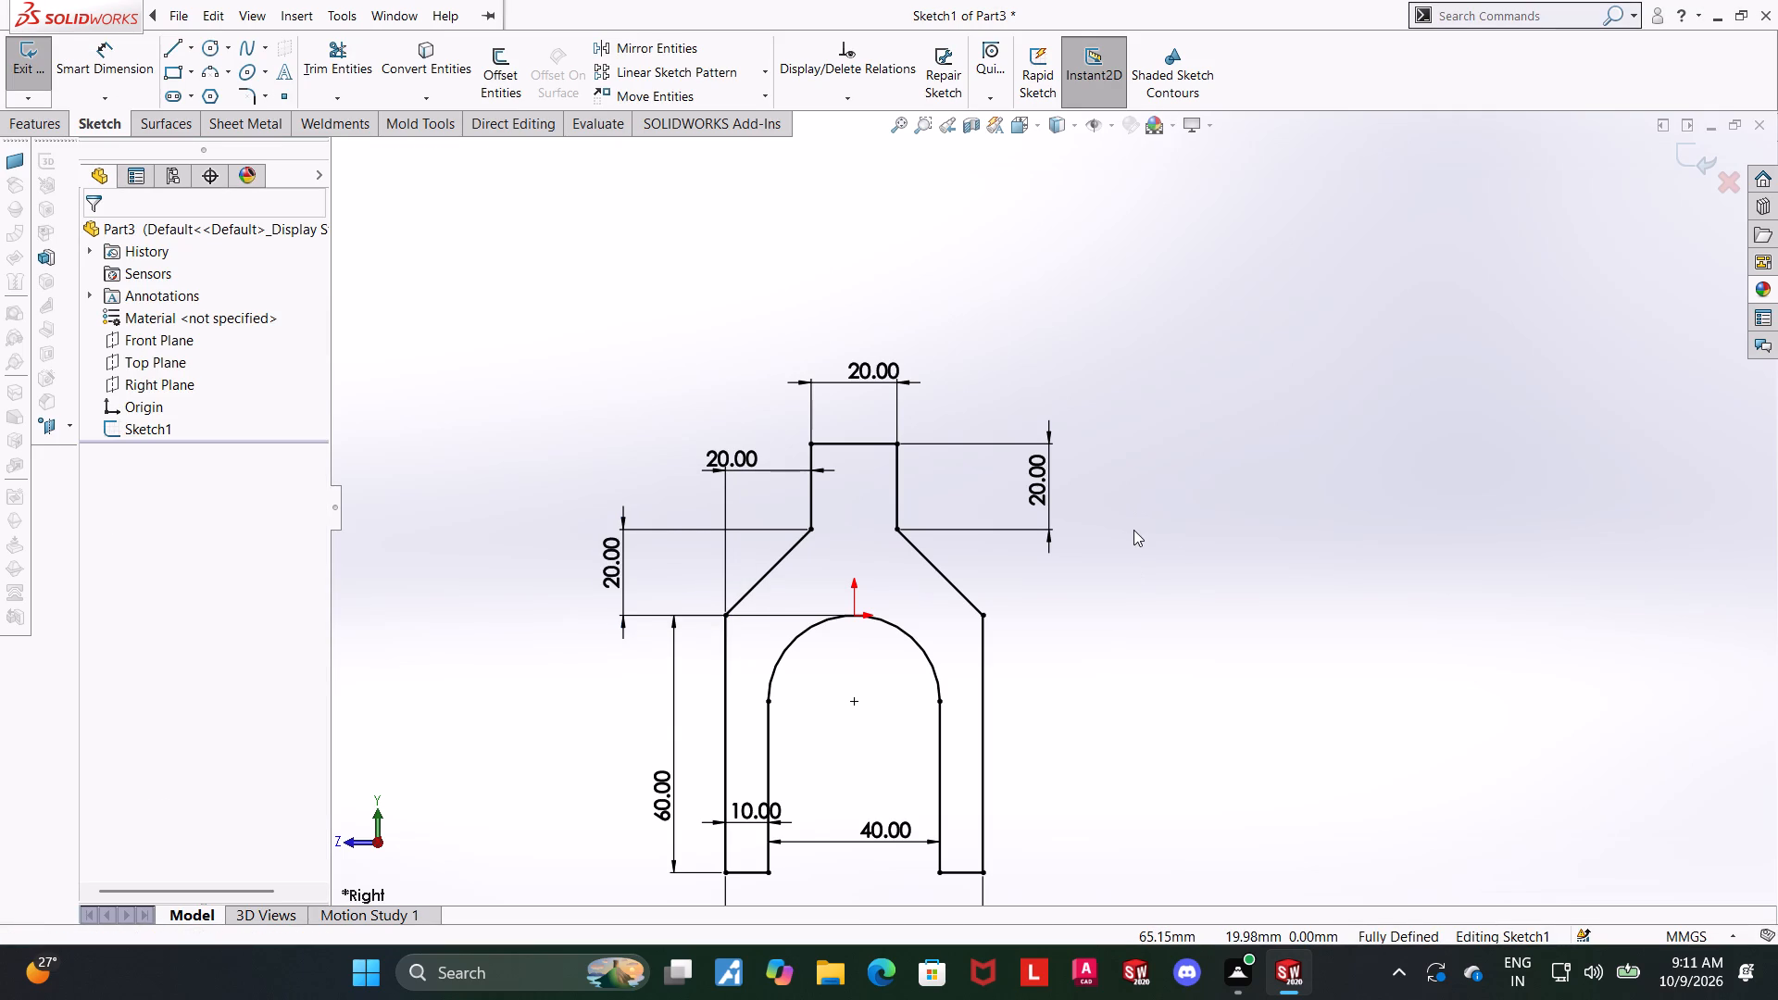
pyautogui.scroll(1, 1241, 537)
pyautogui.scroll(-1, 971, 636)
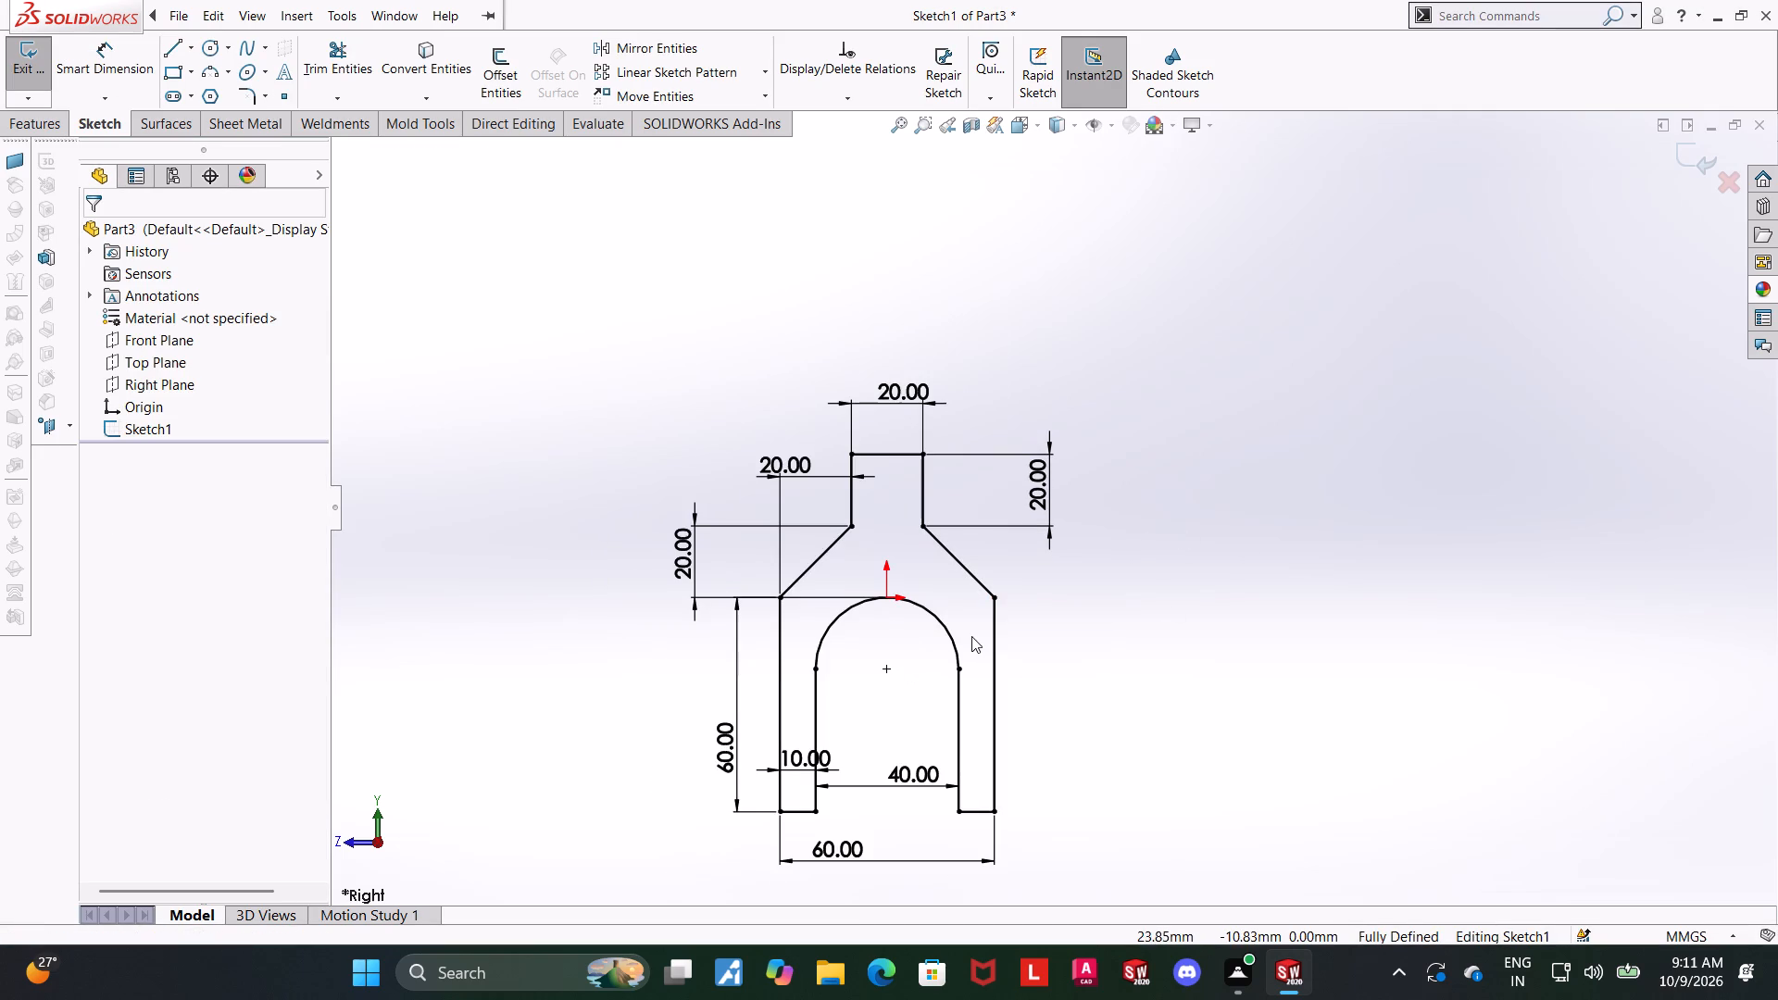
pyautogui.moveTo(1215, 613); pyautogui.dragTo(1208, 621, button='middle')
pyautogui.click(1688, 147)
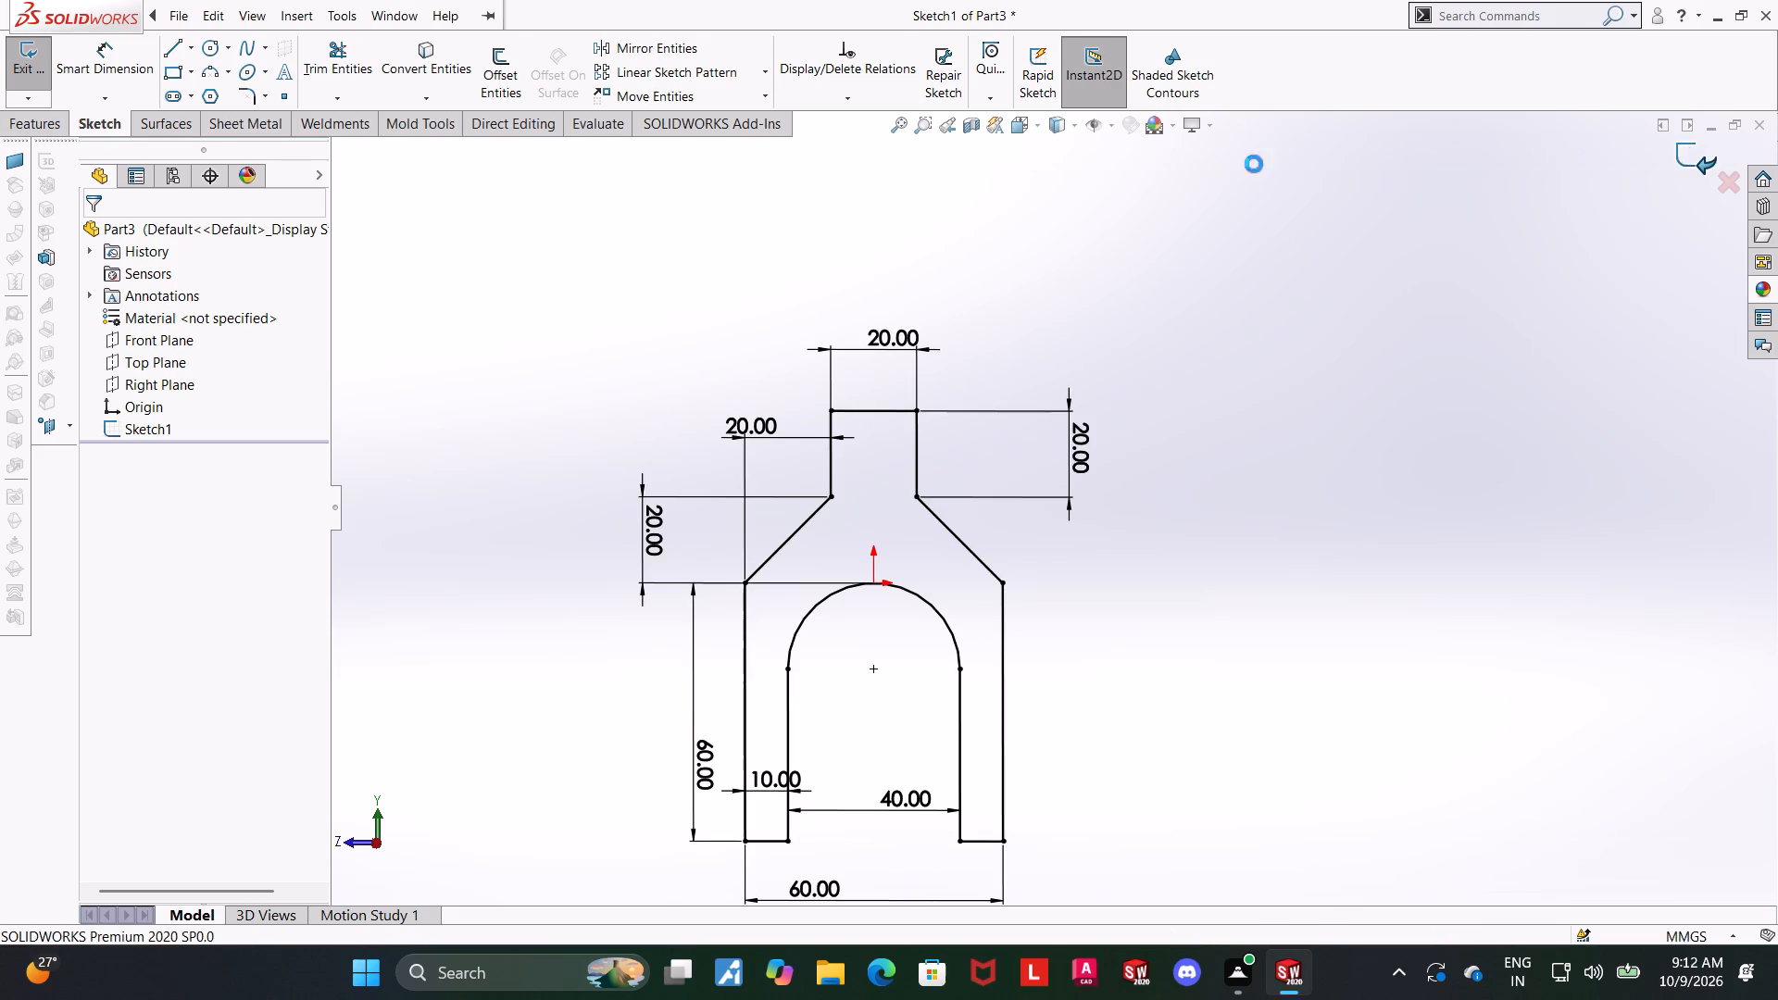
# Extrude the arched profile as a boss with the Mid Plane end condition and a depth of 70 mm.
pyautogui.click(83, 80)
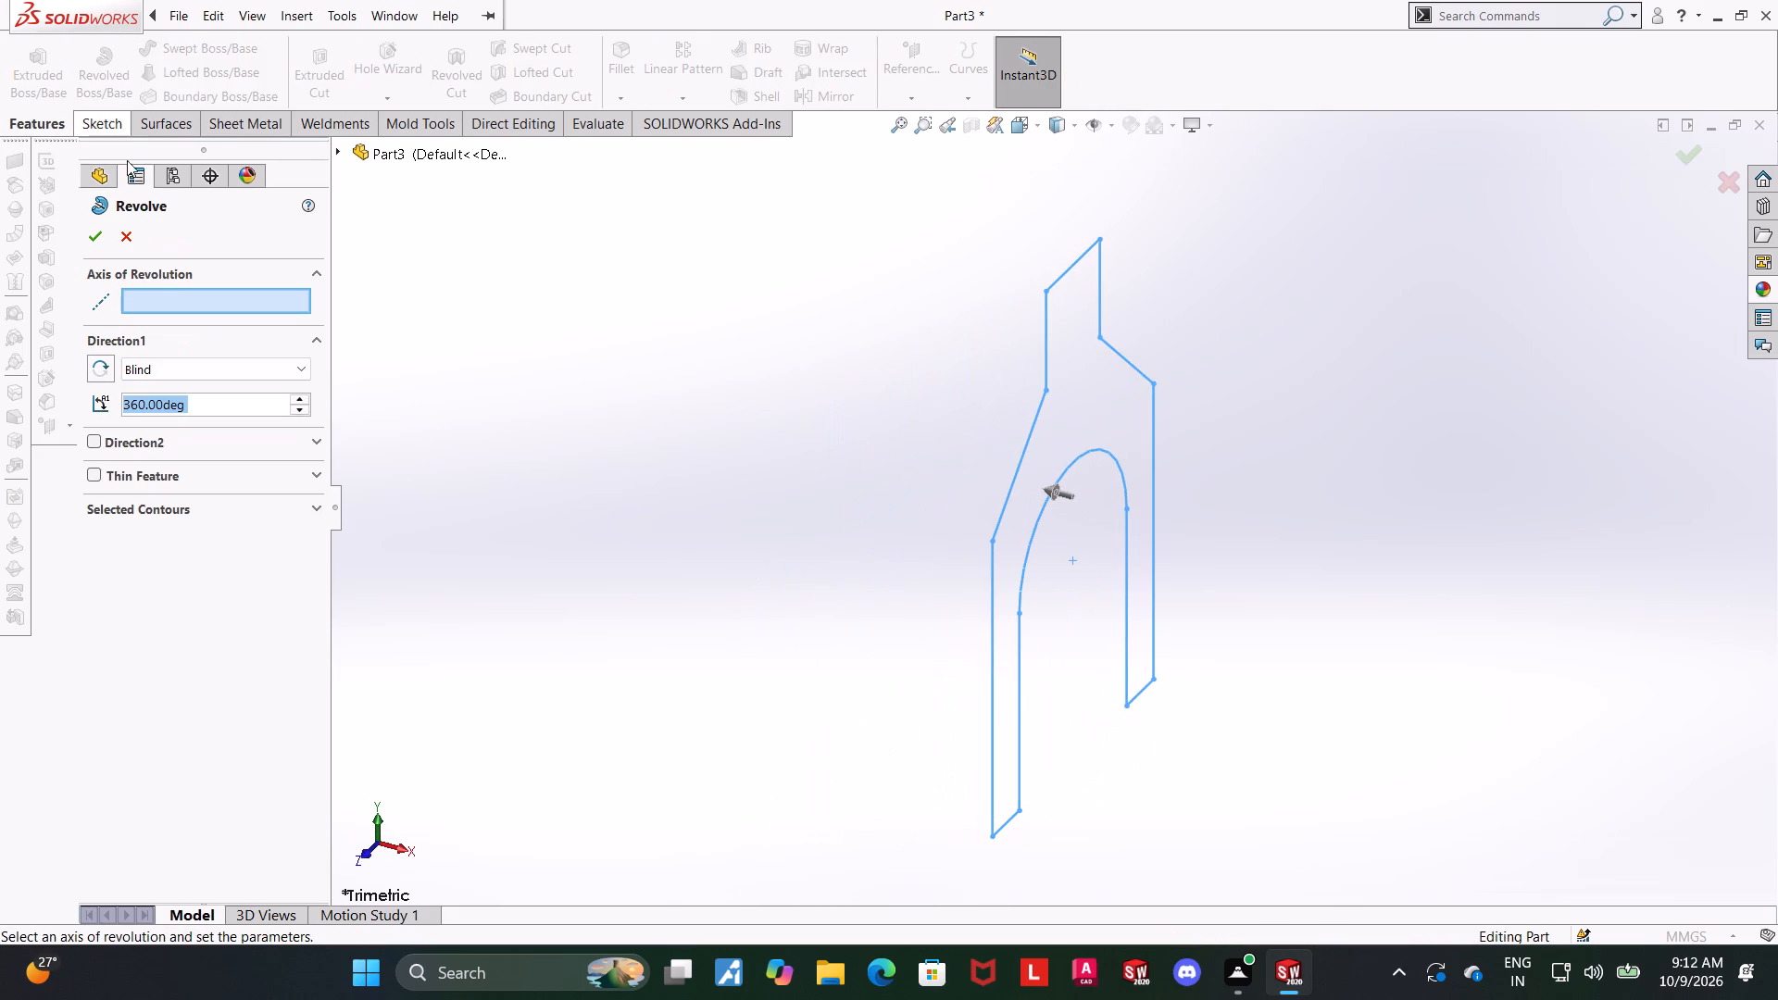
pyautogui.click(119, 246)
pyautogui.click(52, 87)
pyautogui.scroll(1, 397, 232)
pyautogui.moveTo(397, 240); pyautogui.dragTo(382, 394, button='middle')
pyautogui.moveTo(384, 350); pyautogui.dragTo(406, 185, button='middle')
pyautogui.click(146, 360)
pyautogui.click(157, 471)
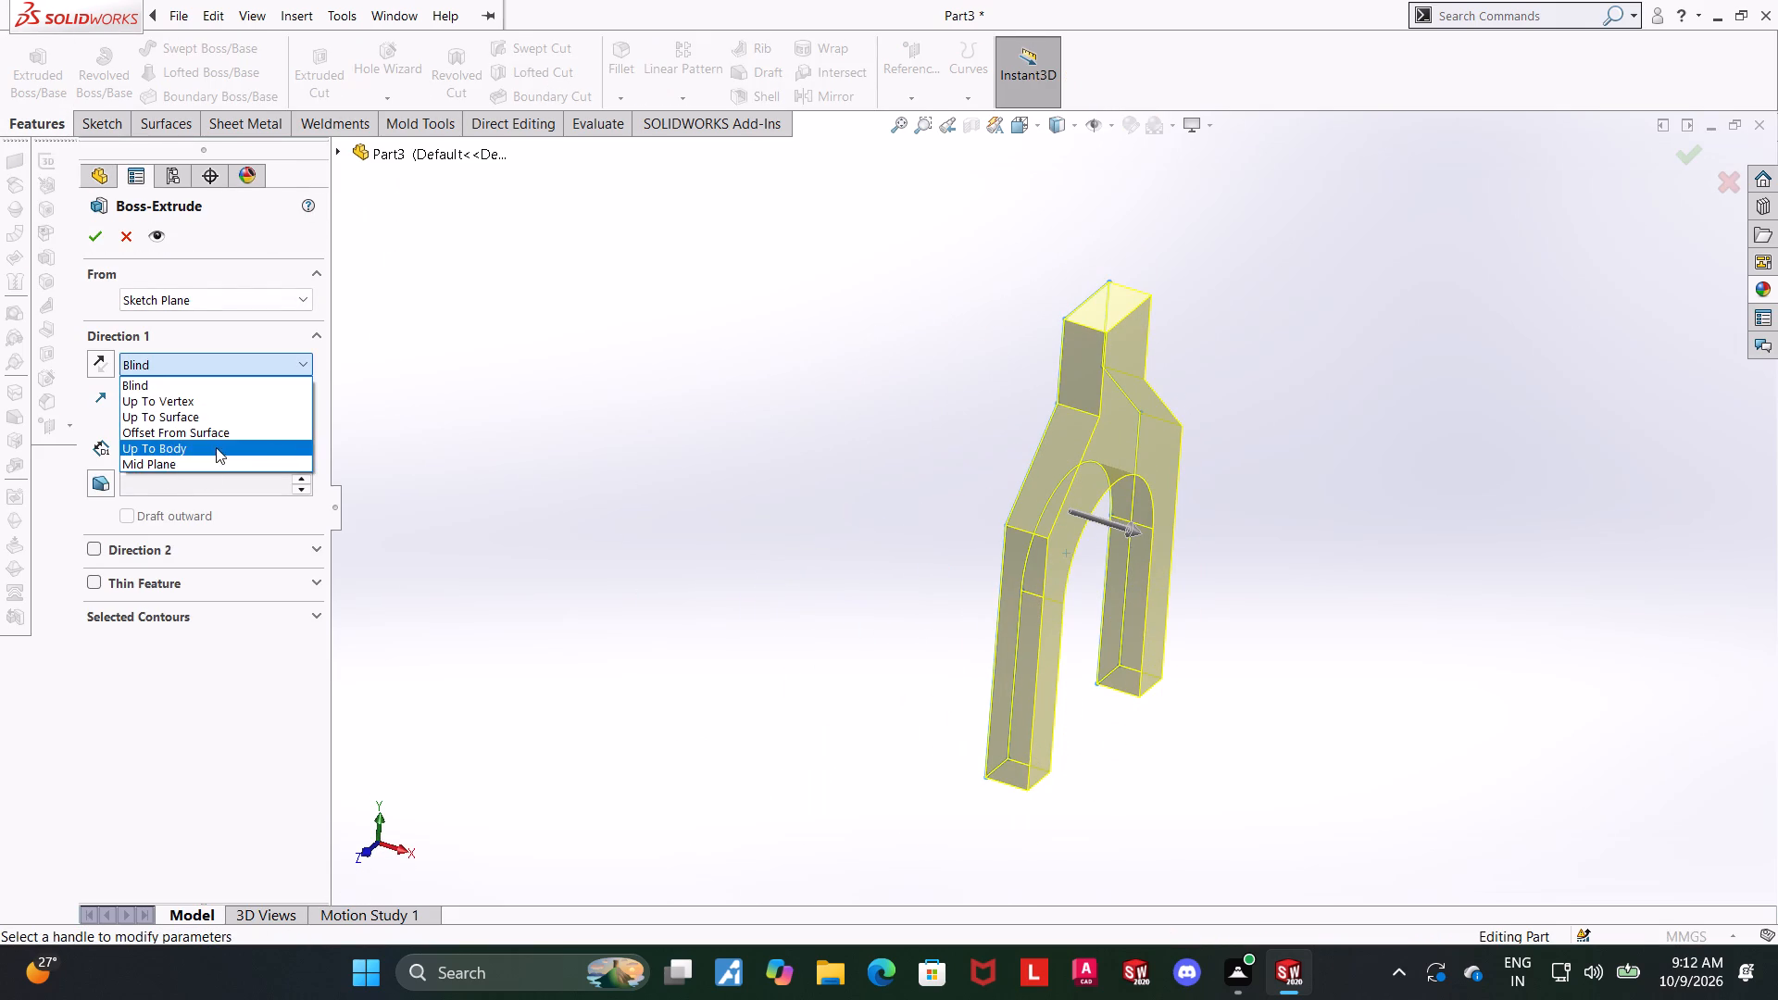
pyautogui.click(211, 462)
pyautogui.hotkey('ctrl', '7')
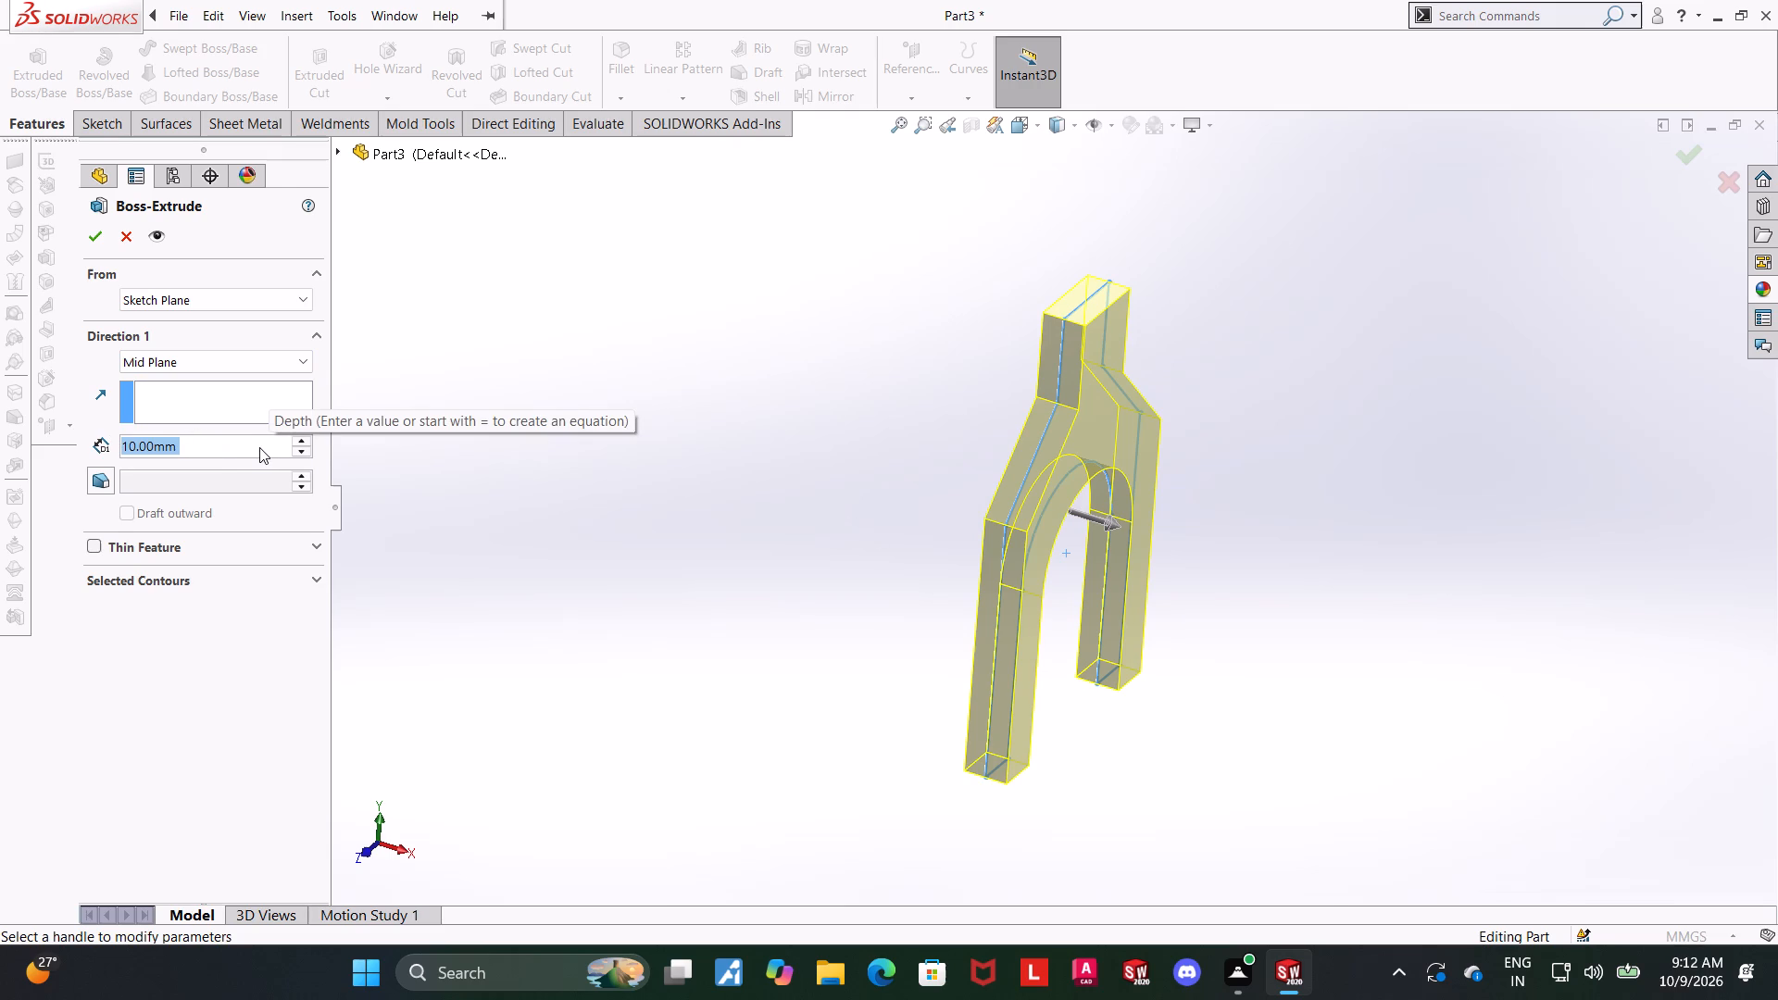
pyautogui.write('70')
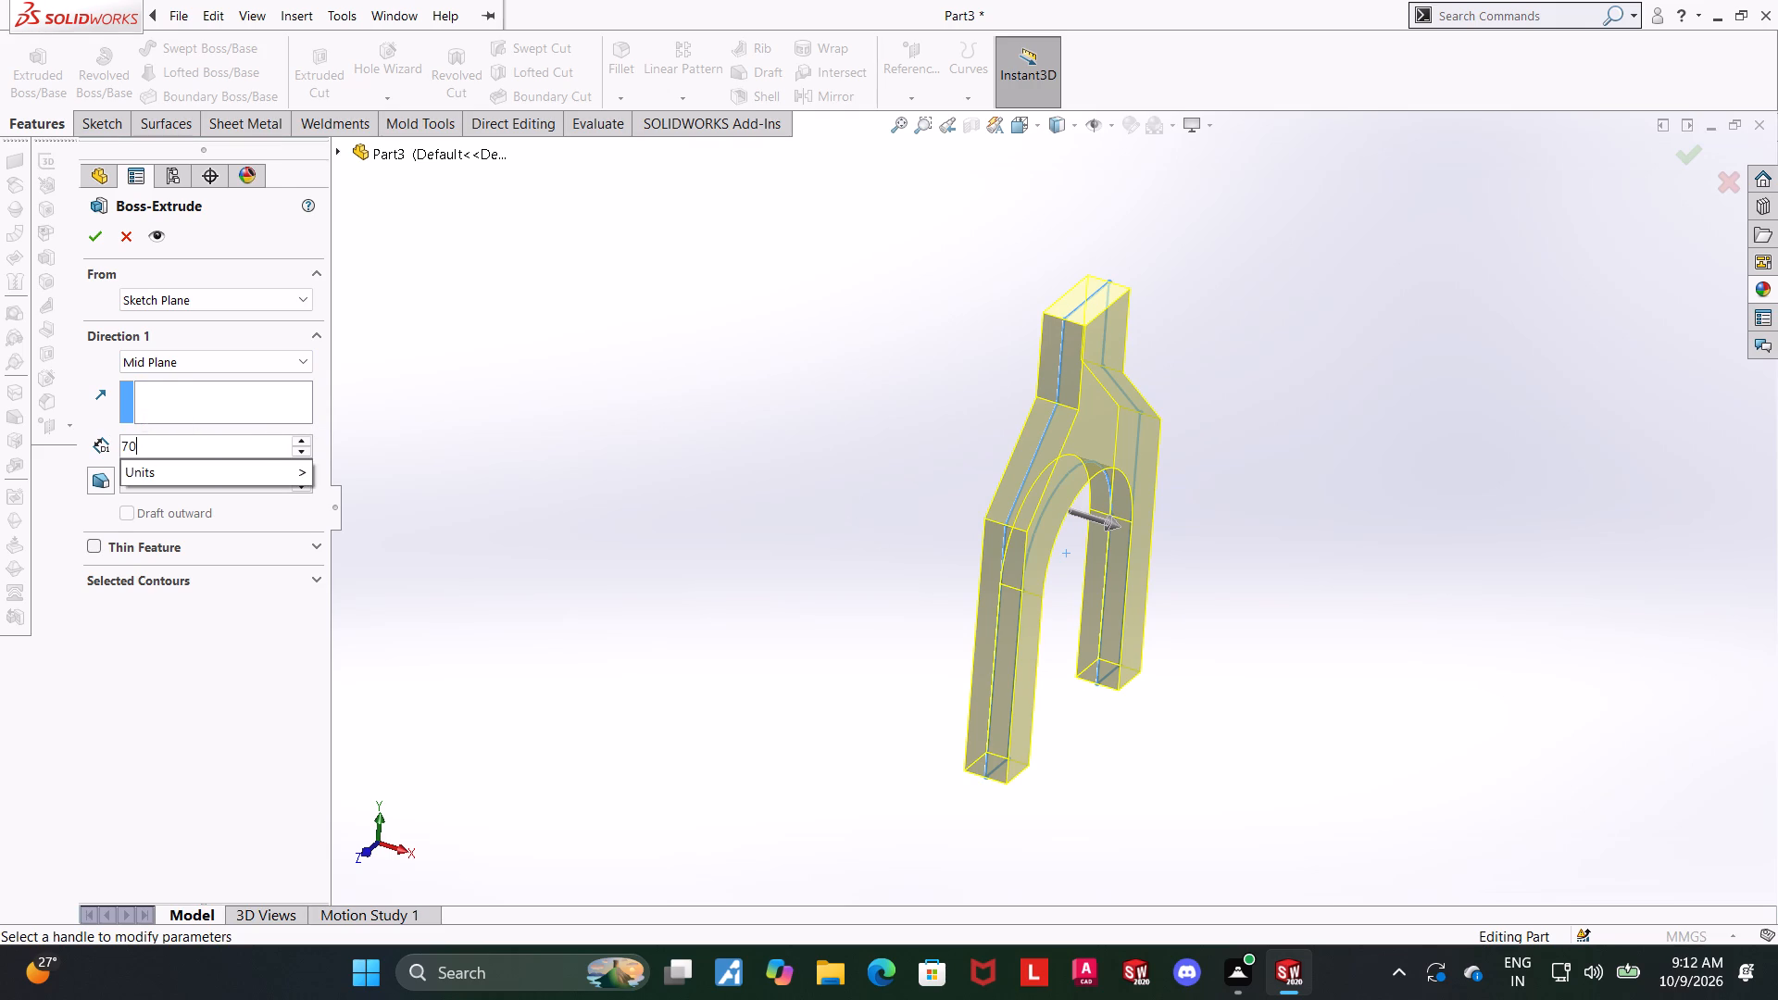
pyautogui.press('Return')
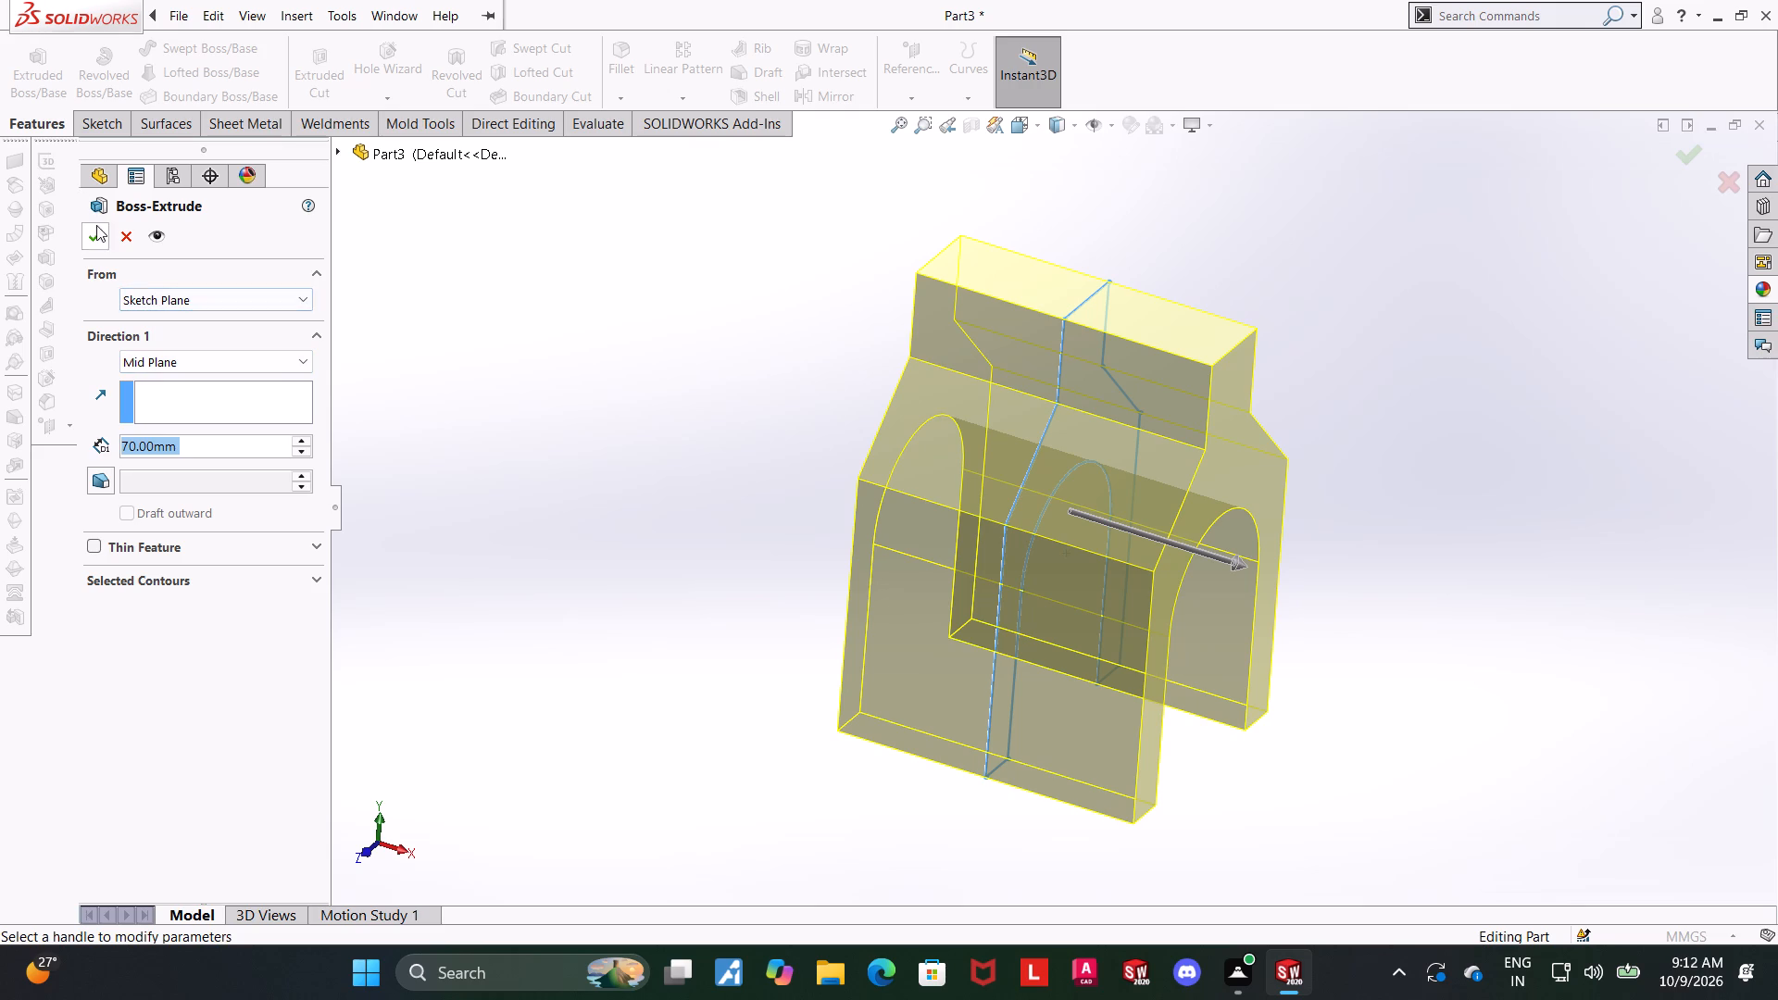
pyautogui.click(96, 225)
pyautogui.moveTo(577, 494); pyautogui.dragTo(559, 490)
pyautogui.click(100, 247)
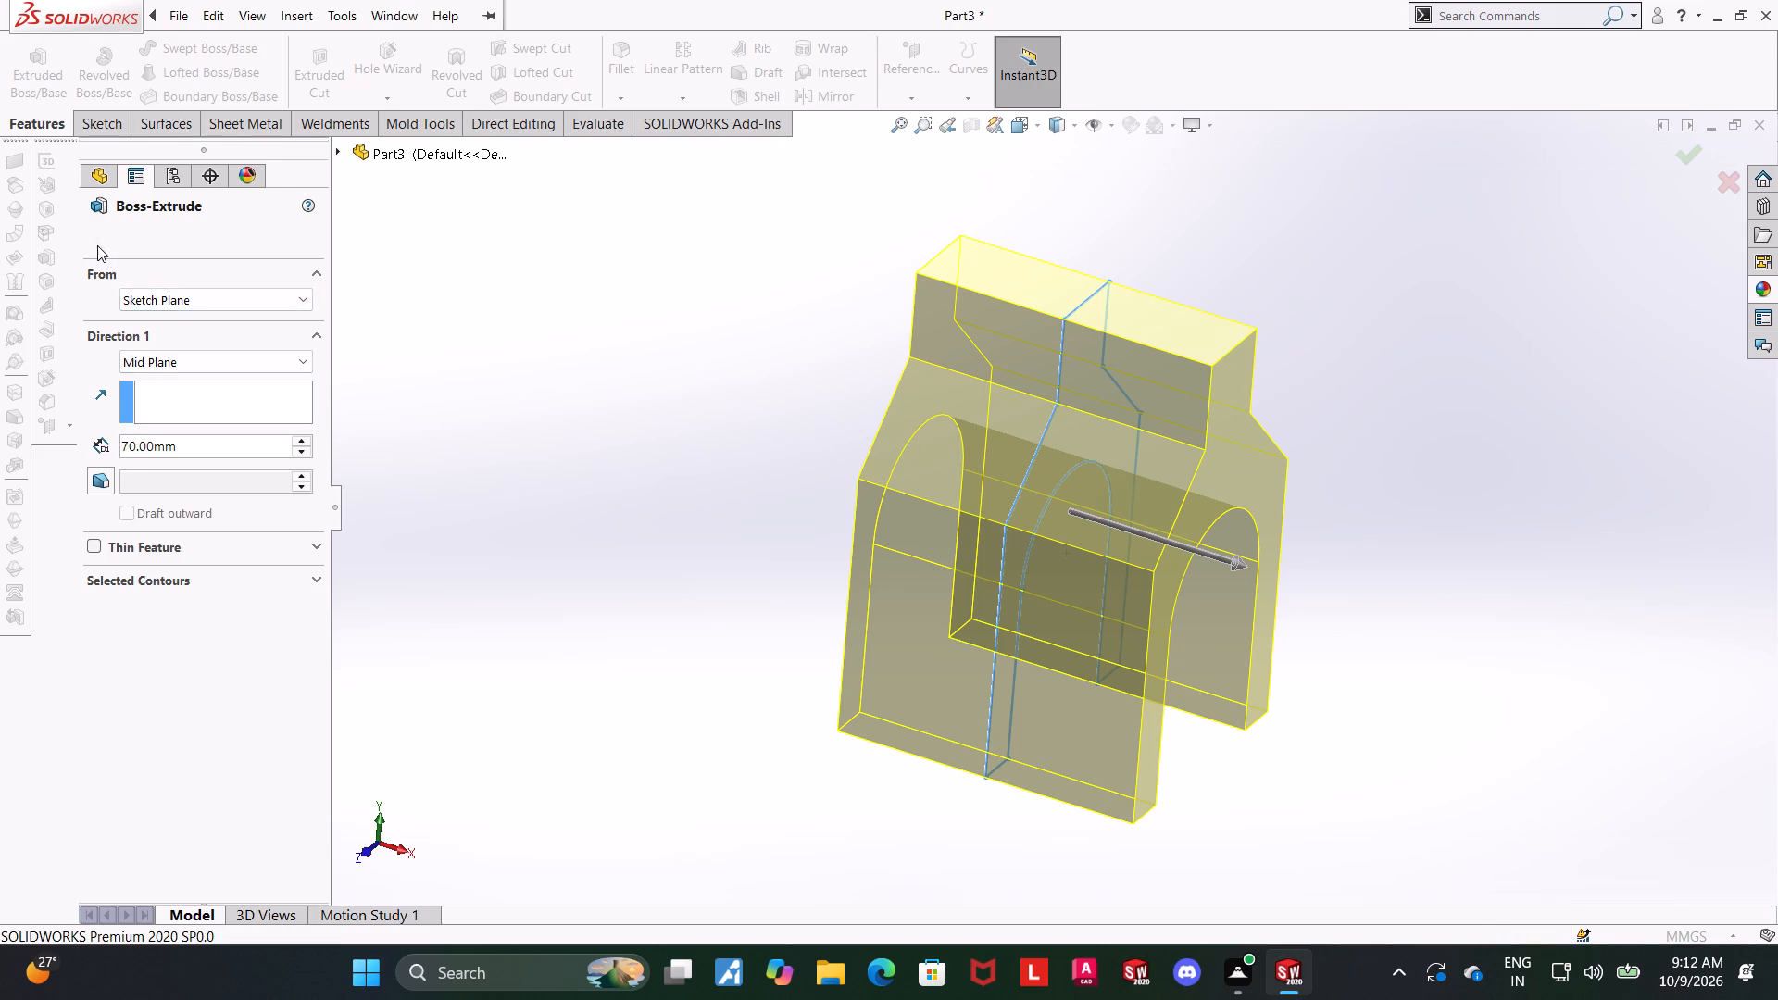
pyautogui.click(658, 426)
# Start a new sketch on the neck's vertical rear face and orient the view normal to it.
pyautogui.scroll(2, 1321, 596)
pyautogui.scroll(1, 1395, 573)
pyautogui.moveTo(1396, 573); pyautogui.dragTo(1389, 574, button='middle')
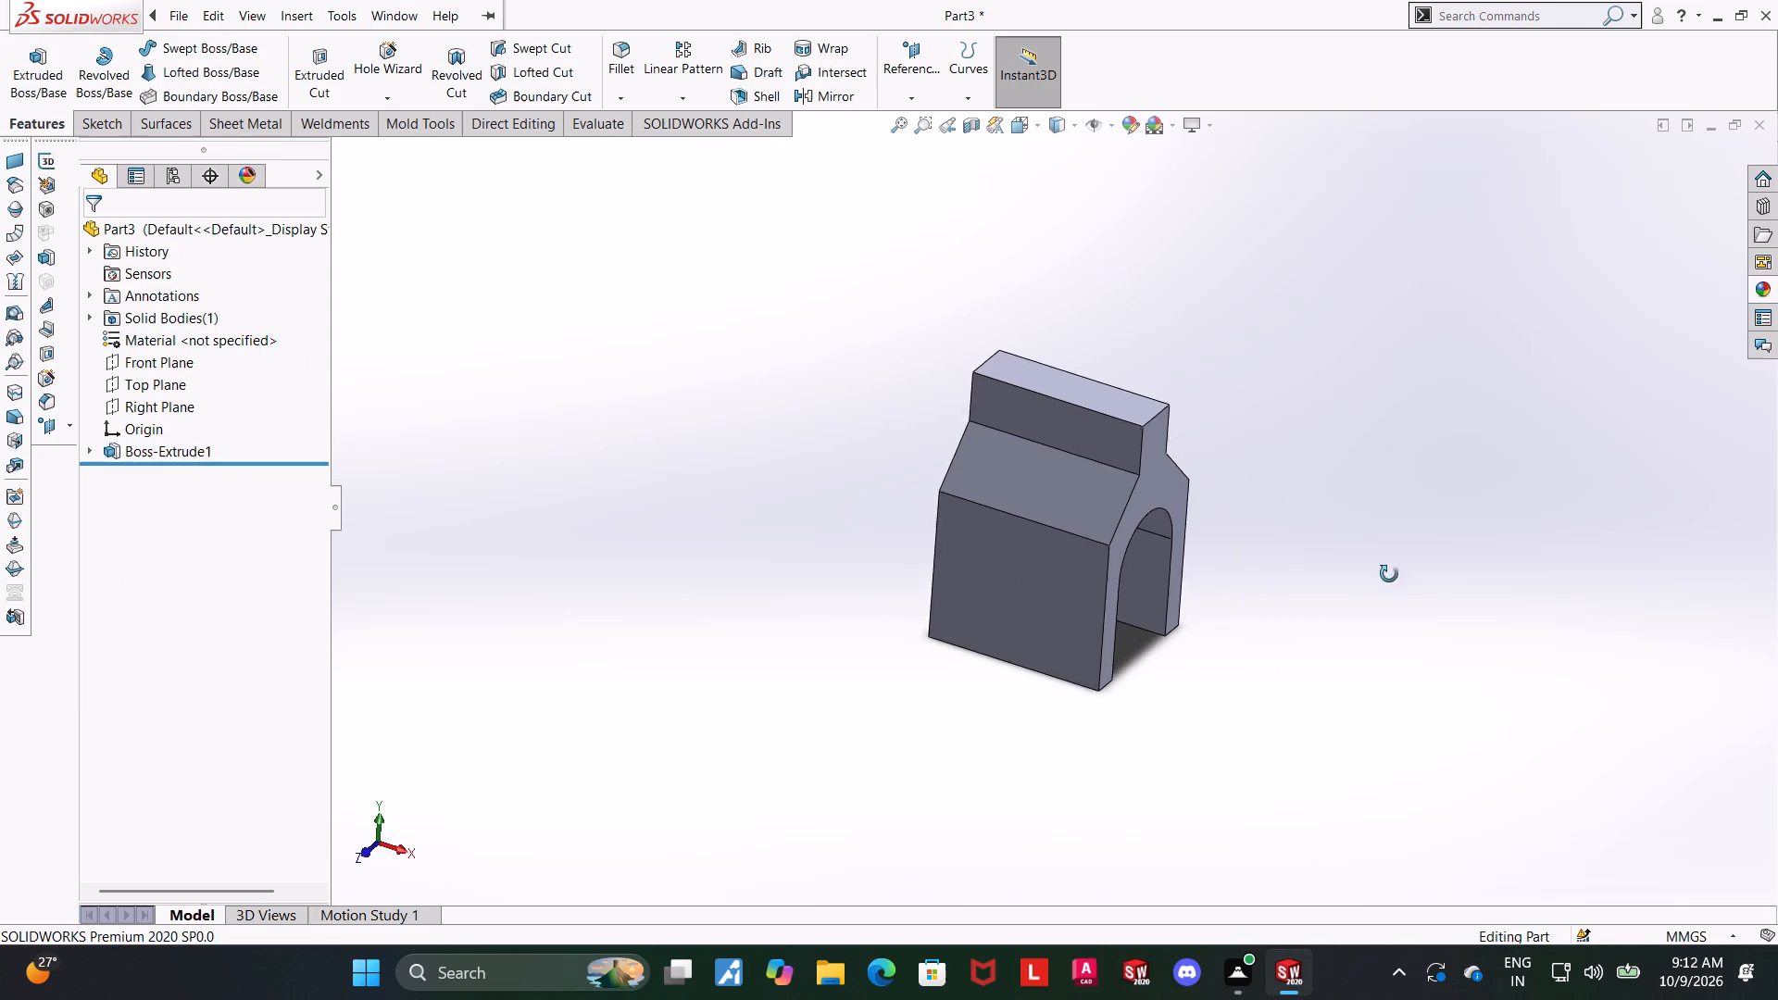
pyautogui.moveTo(1389, 574); pyautogui.dragTo(1069, 604, button='middle')
pyautogui.click(1017, 406)
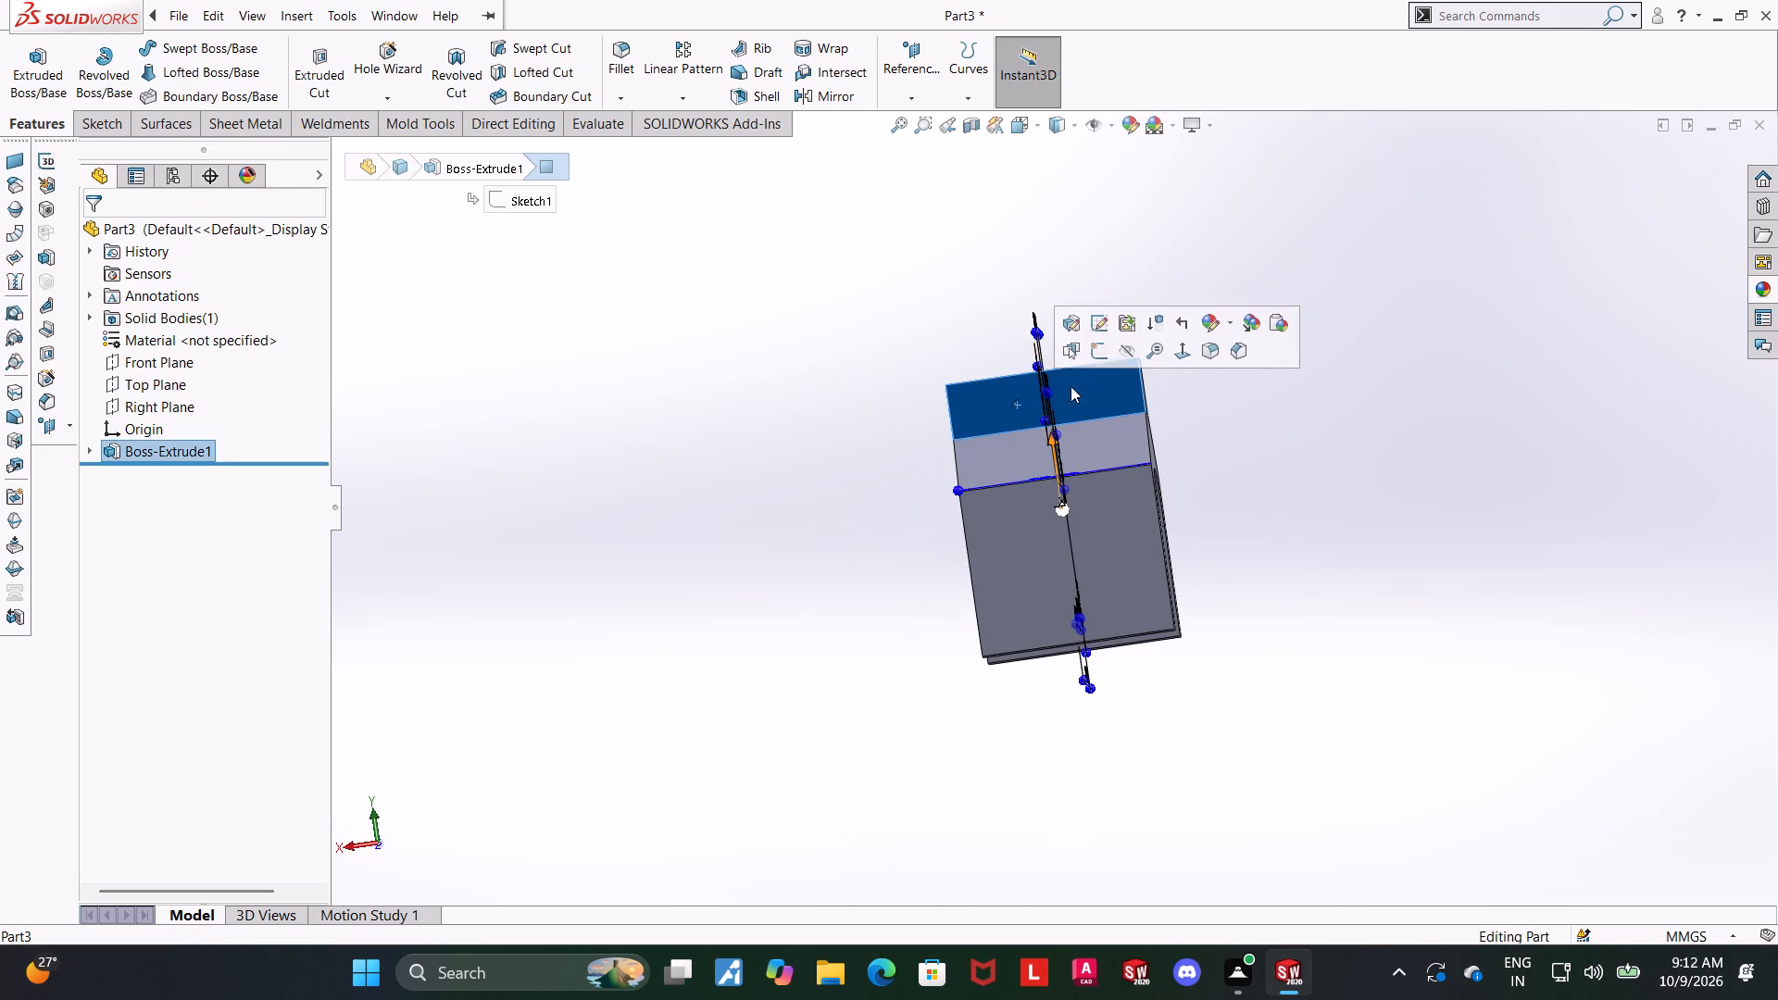
pyautogui.click(1097, 352)
pyautogui.click(138, 464)
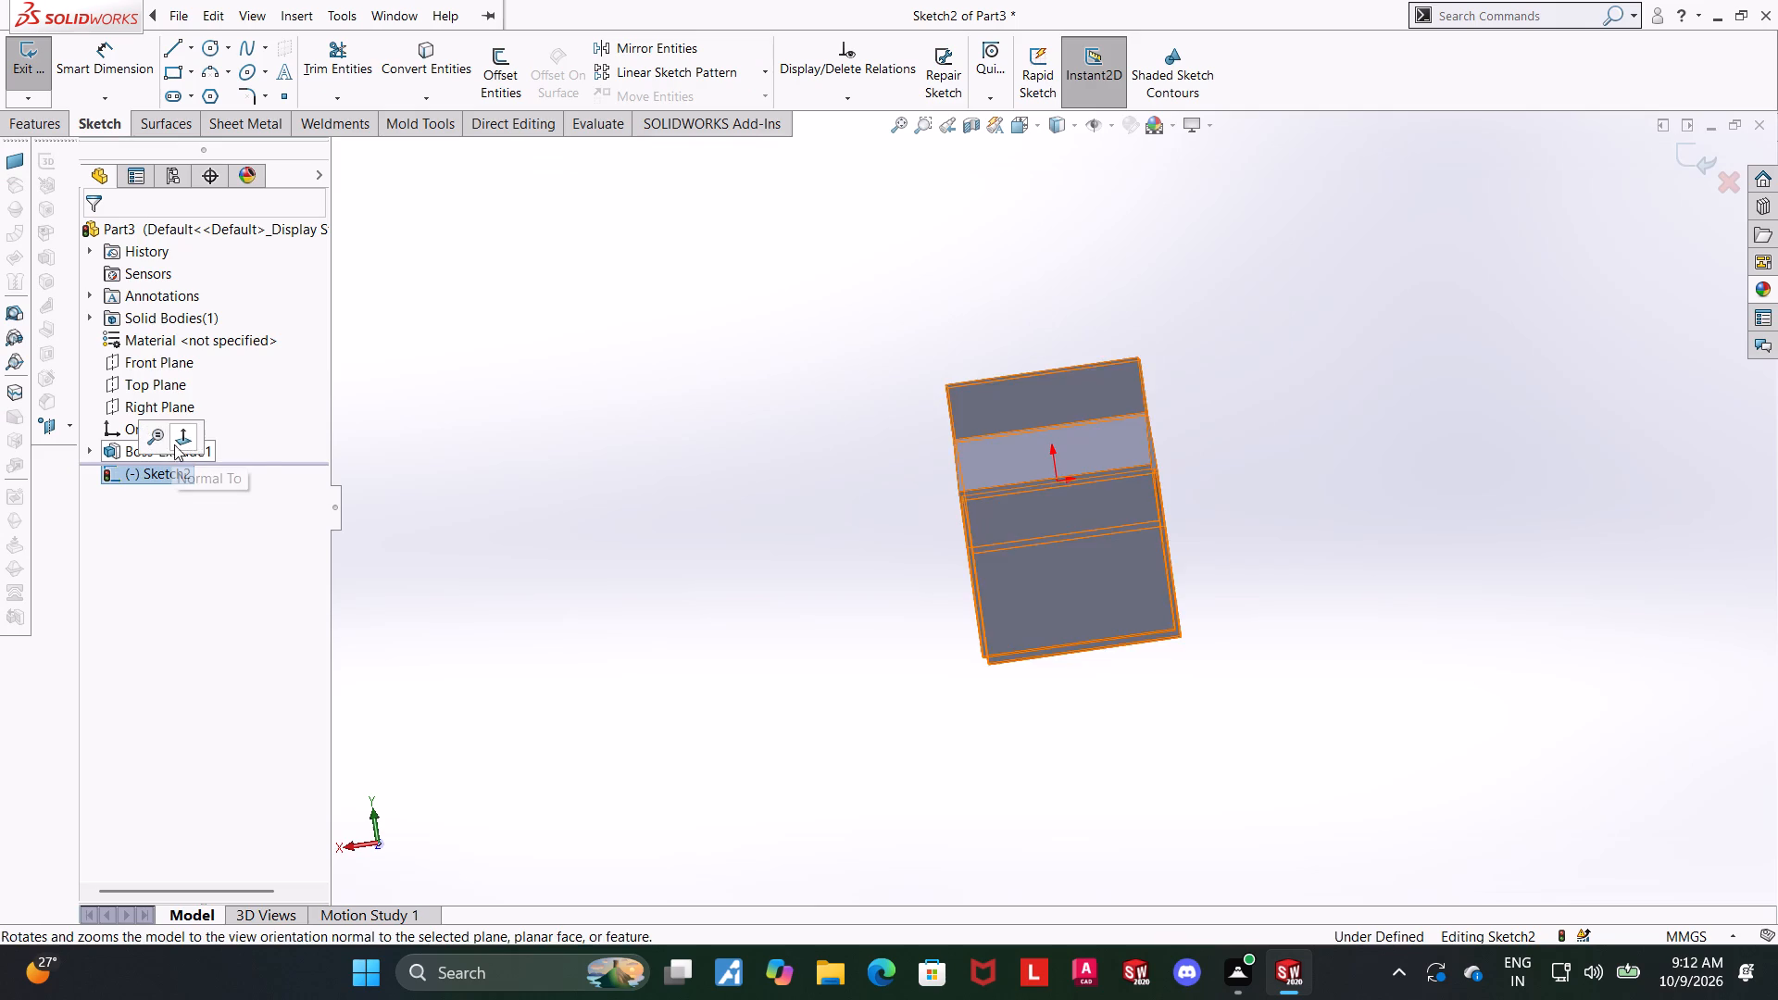
pyautogui.click(174, 443)
pyautogui.scroll(2, 835, 450)
pyautogui.scroll(2, 1321, 290)
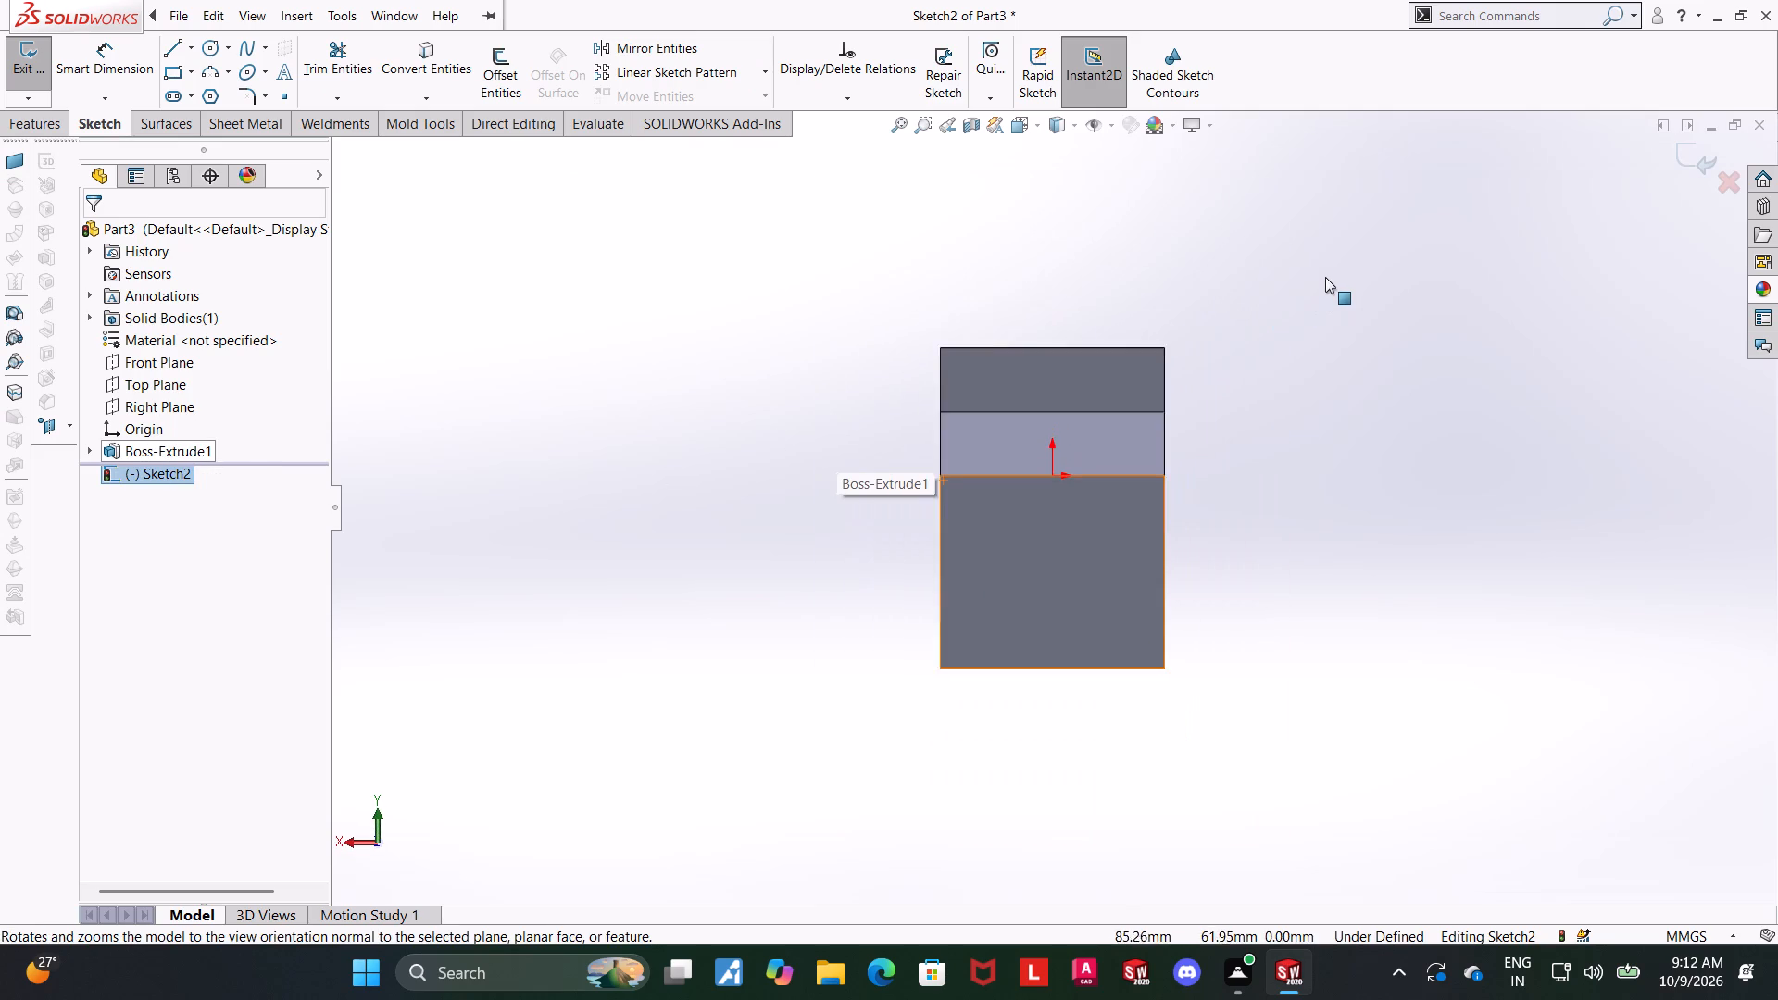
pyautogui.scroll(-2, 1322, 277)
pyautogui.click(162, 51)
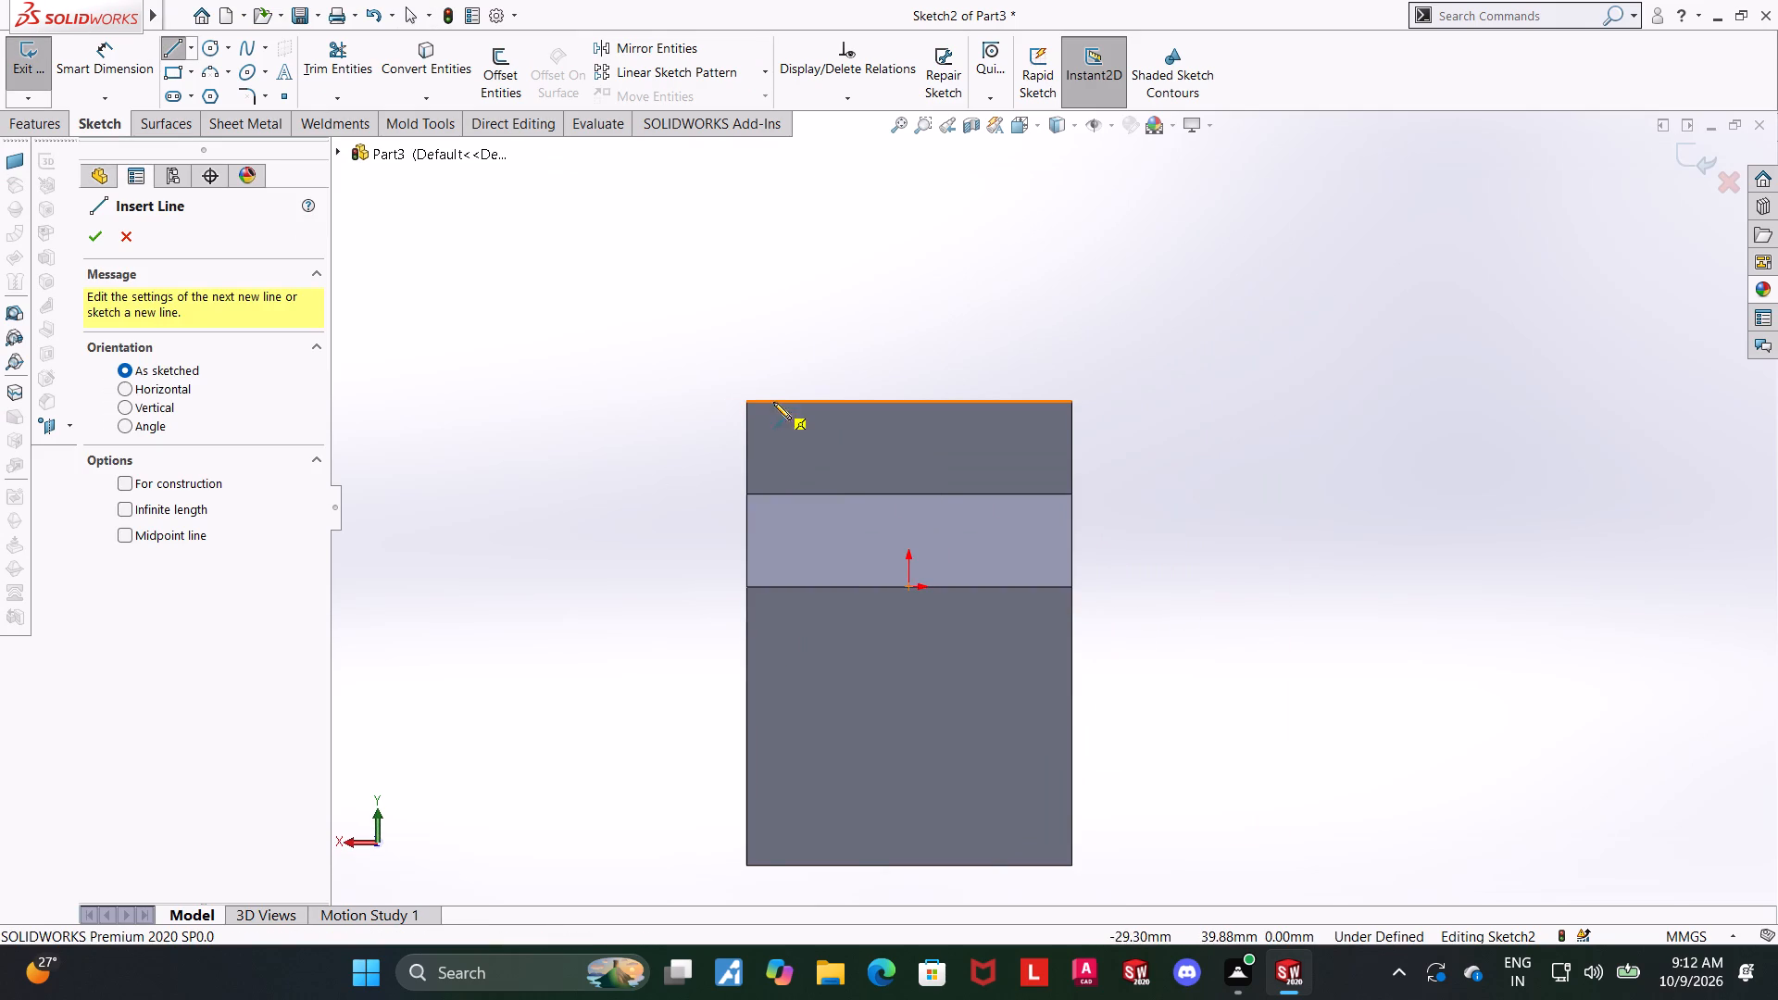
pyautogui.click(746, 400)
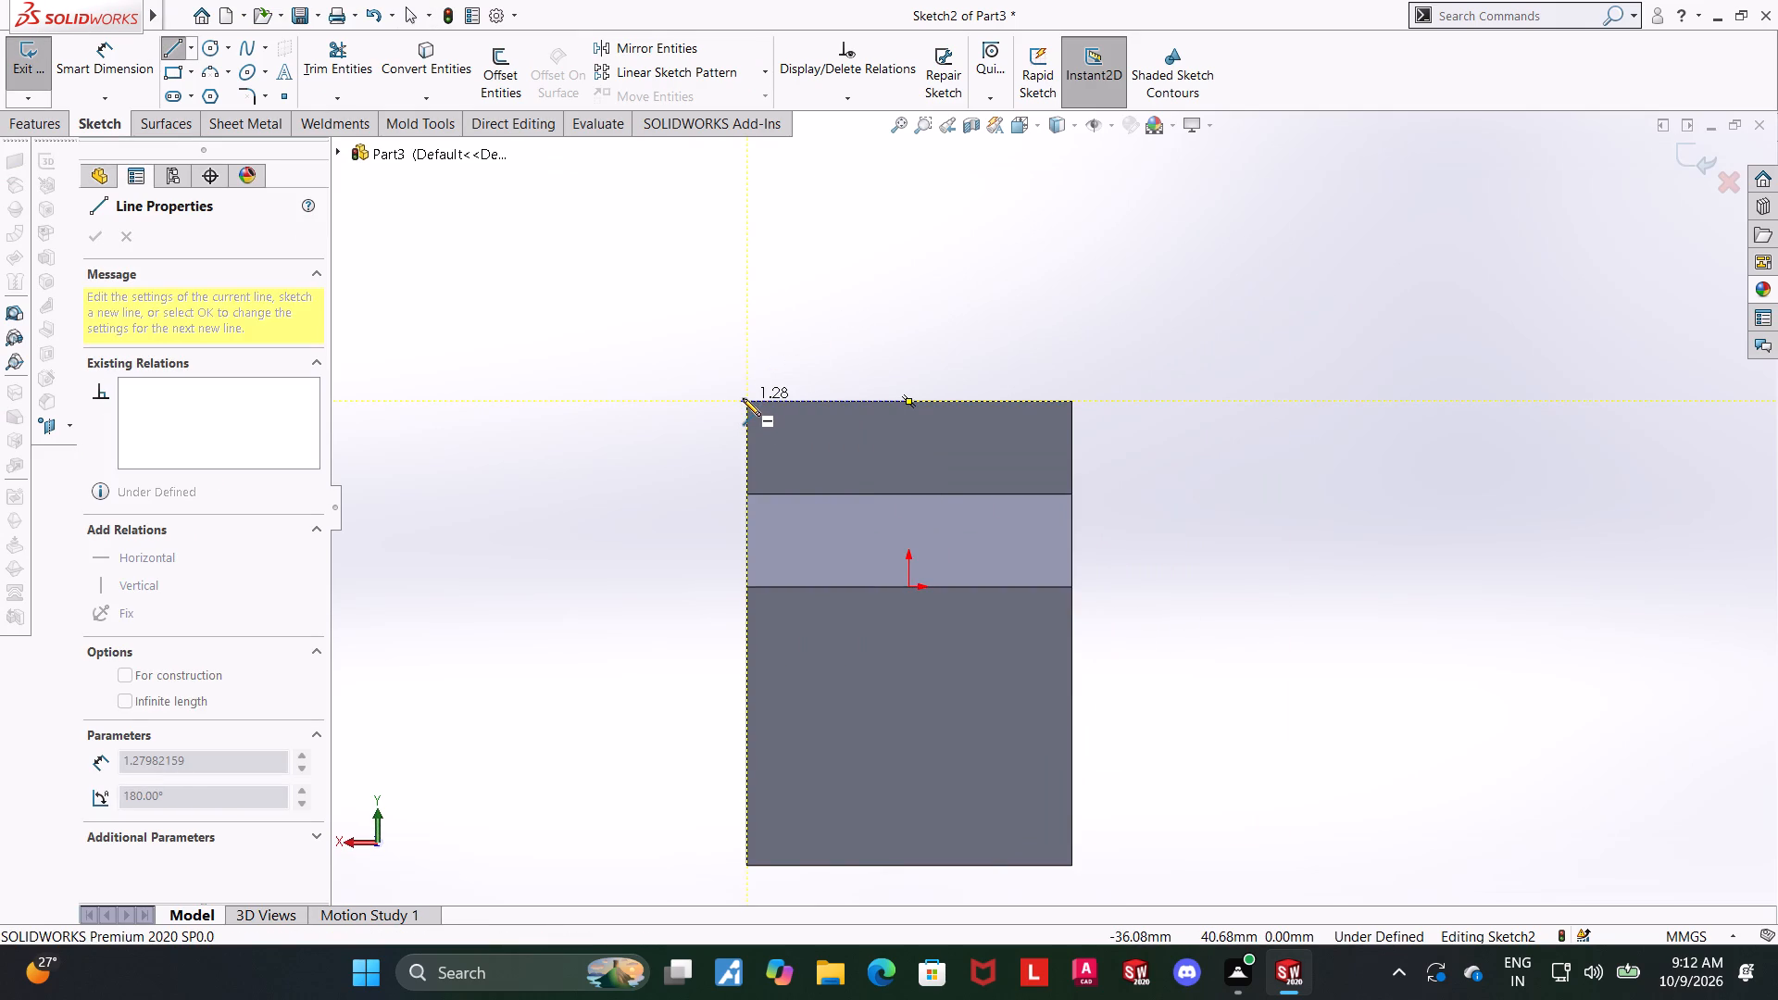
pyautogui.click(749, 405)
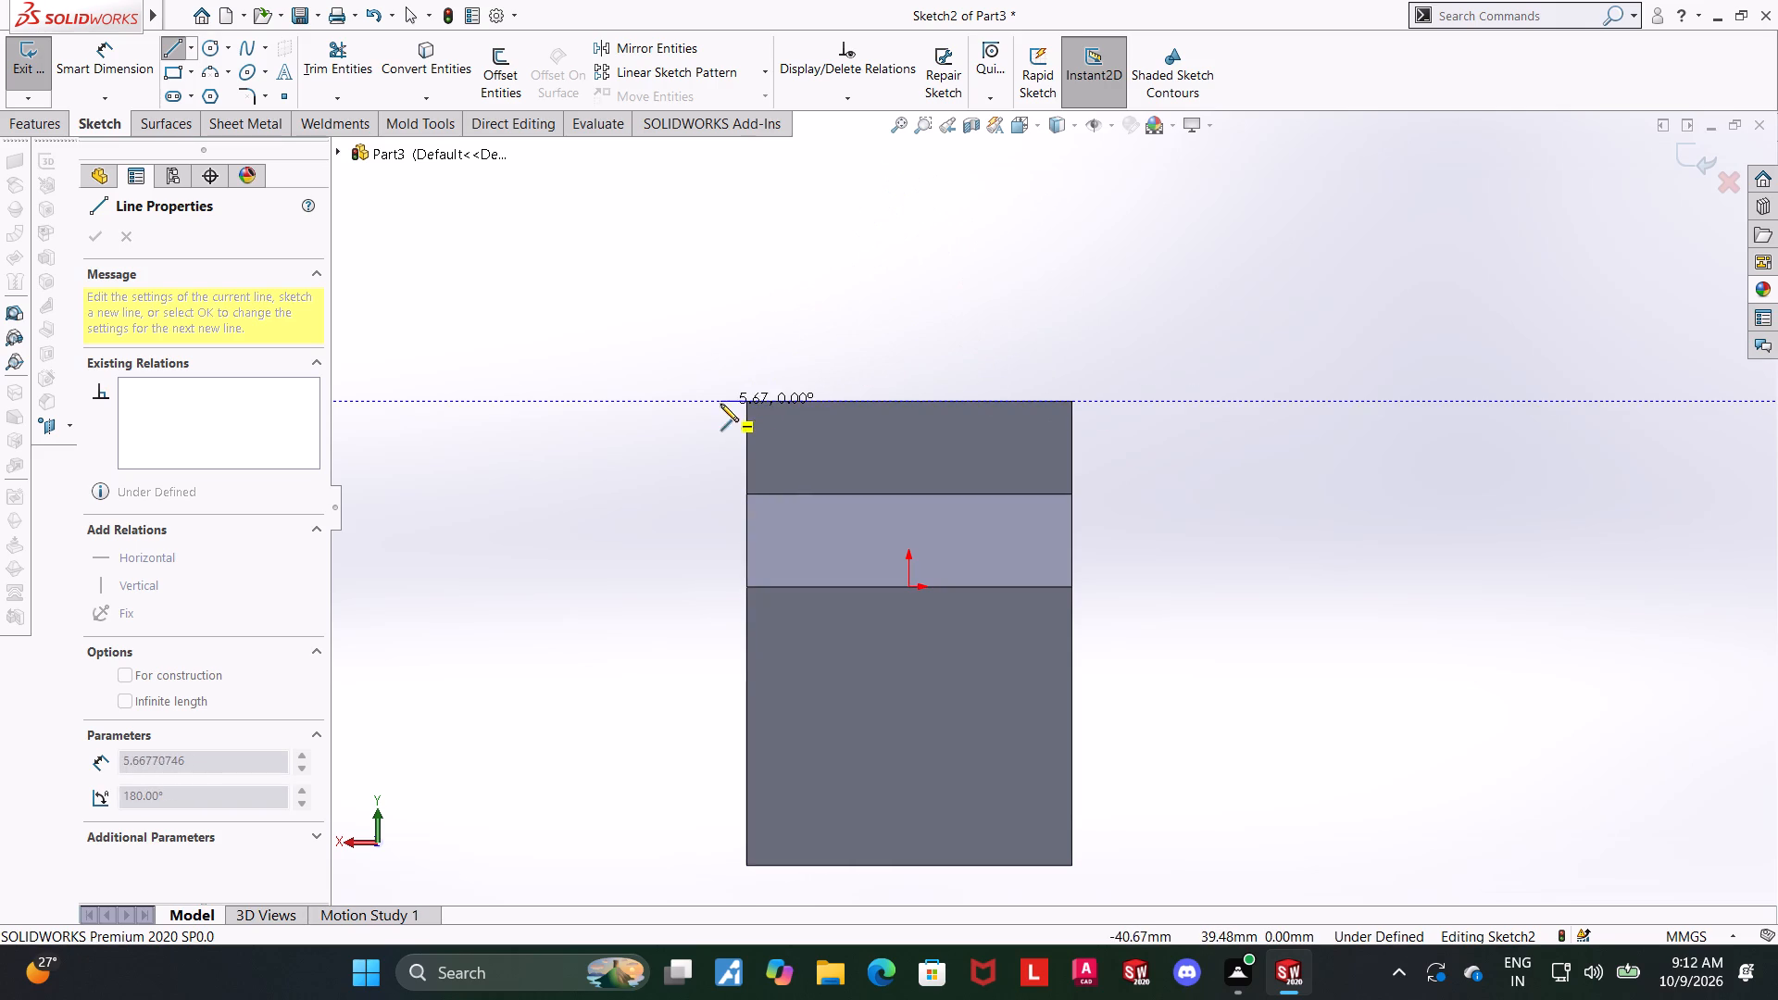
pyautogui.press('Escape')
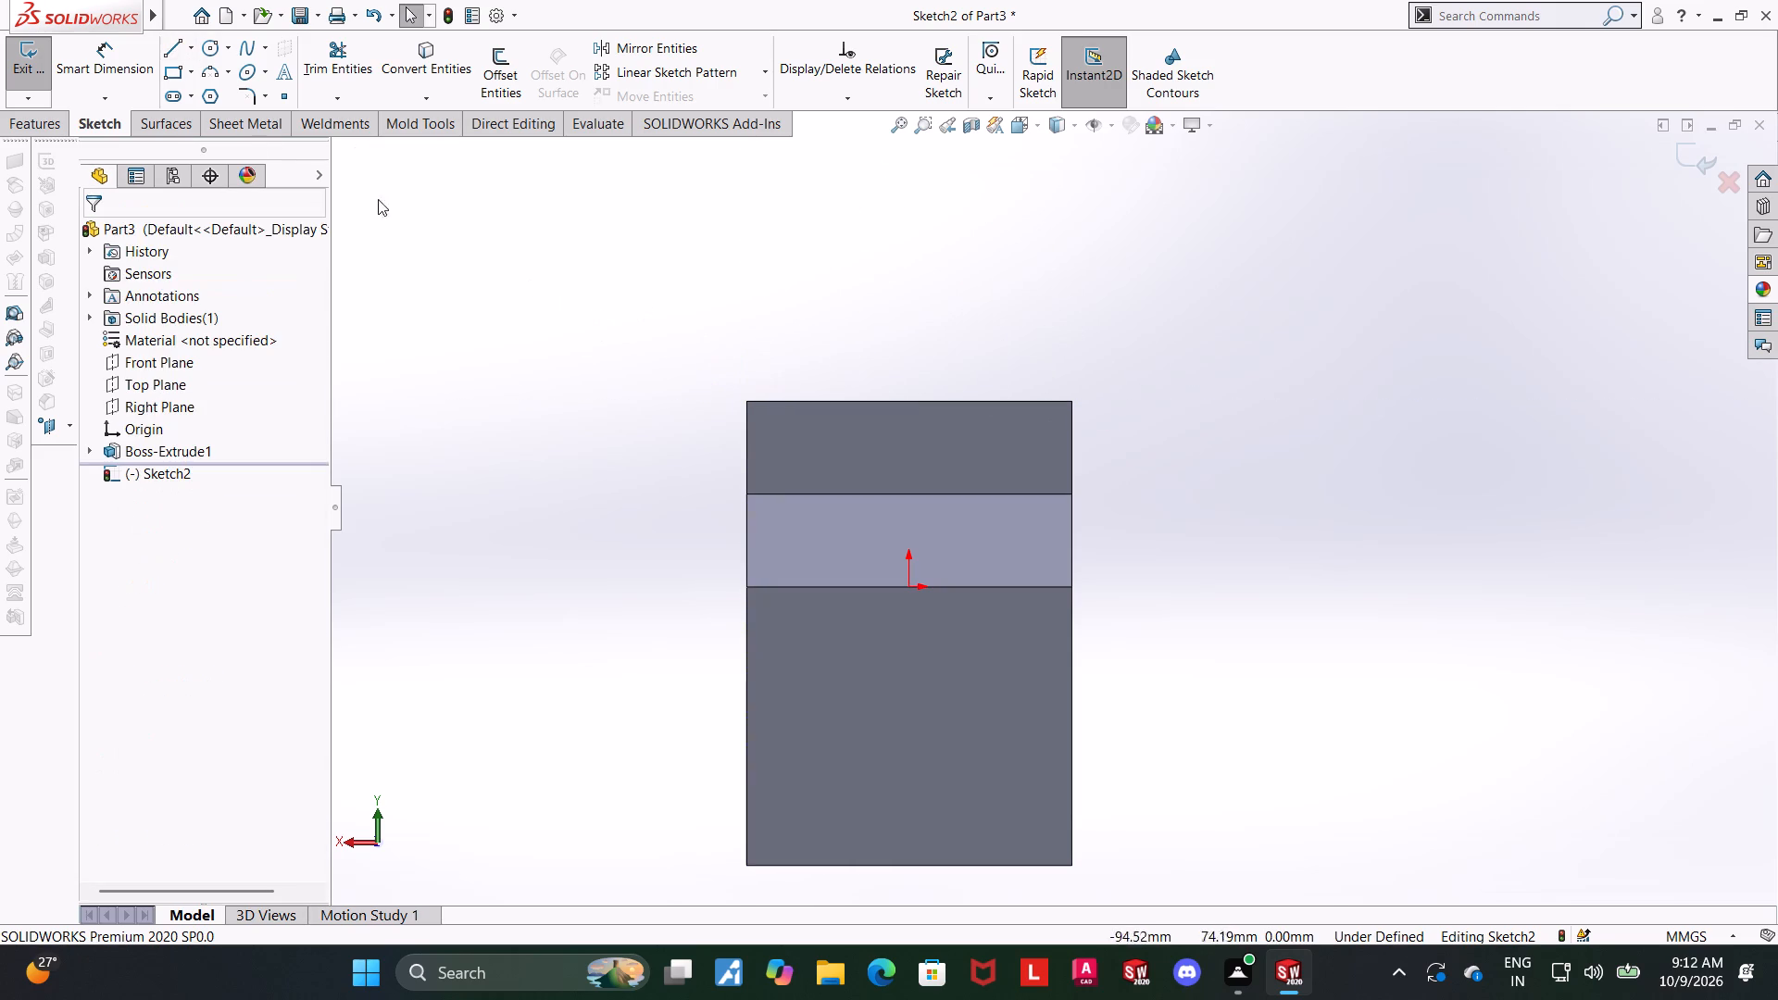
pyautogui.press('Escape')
# Sketch a three-point arc of about 35 mm radius bulging upward between the two ends of the neck's top edge.
pyautogui.click(207, 77)
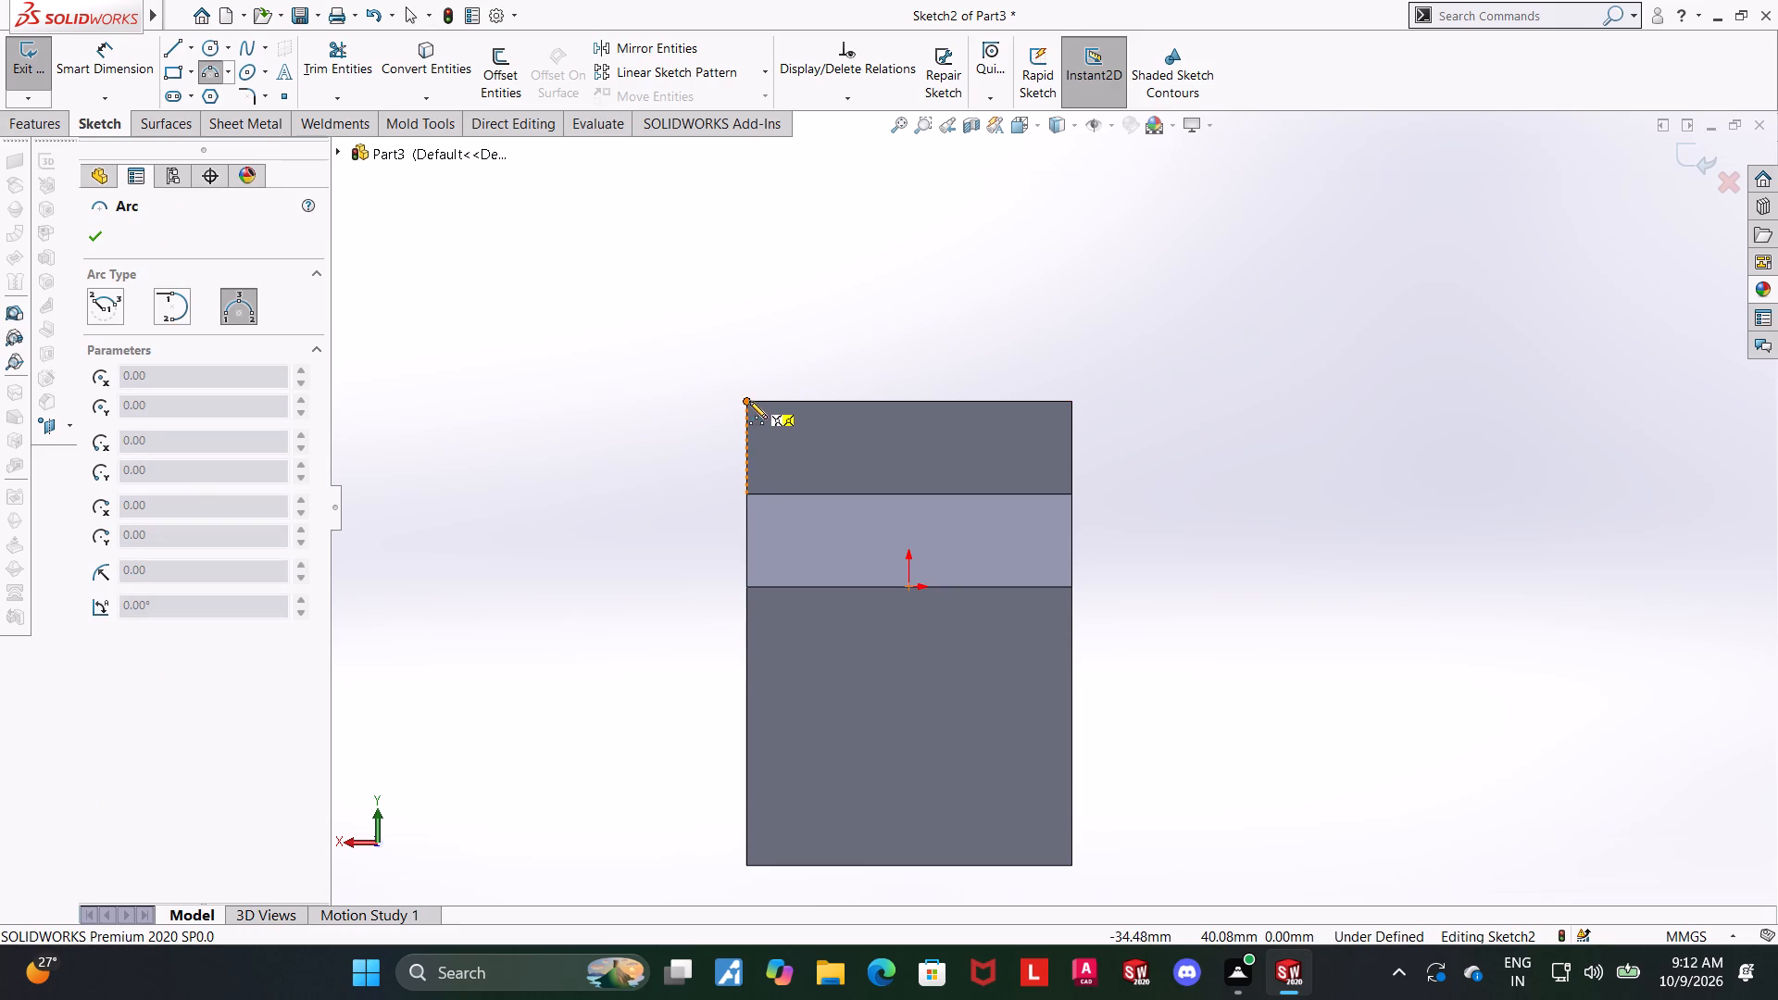
pyautogui.click(746, 401)
pyautogui.click(1074, 402)
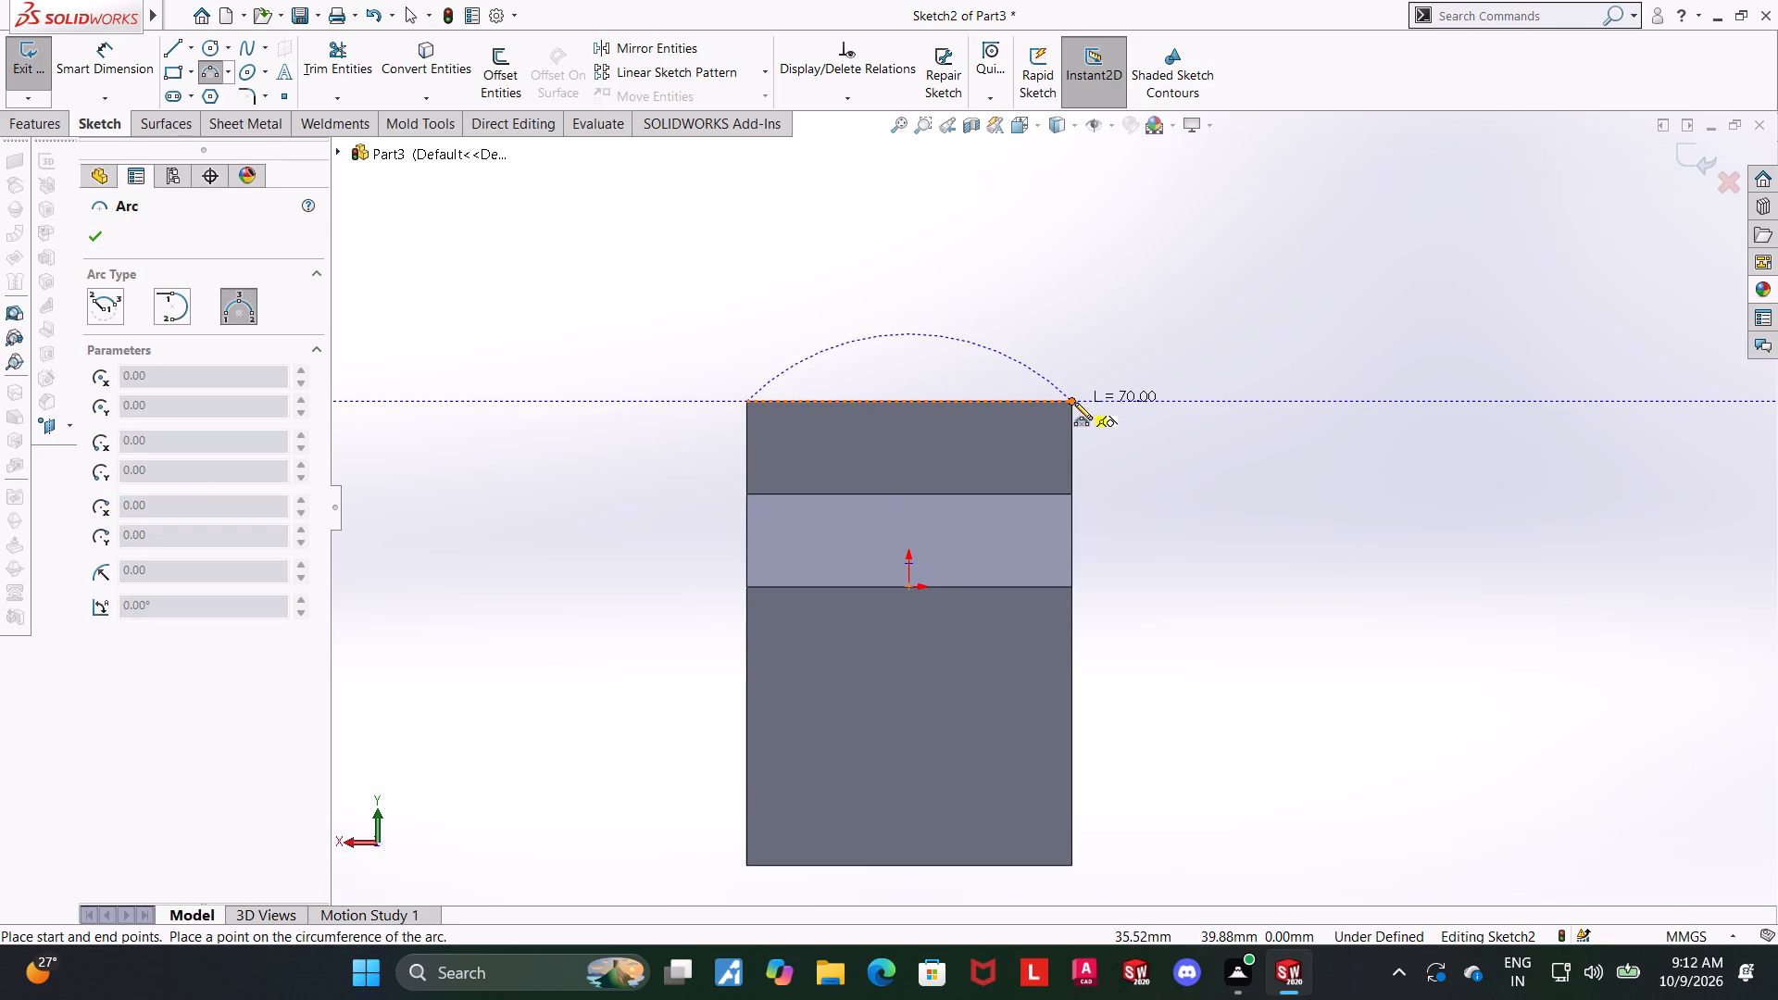
pyautogui.click(1036, 306)
pyautogui.press('Escape')
pyautogui.press('Escape')
pyautogui.press('Escape')
pyautogui.press('Escape')
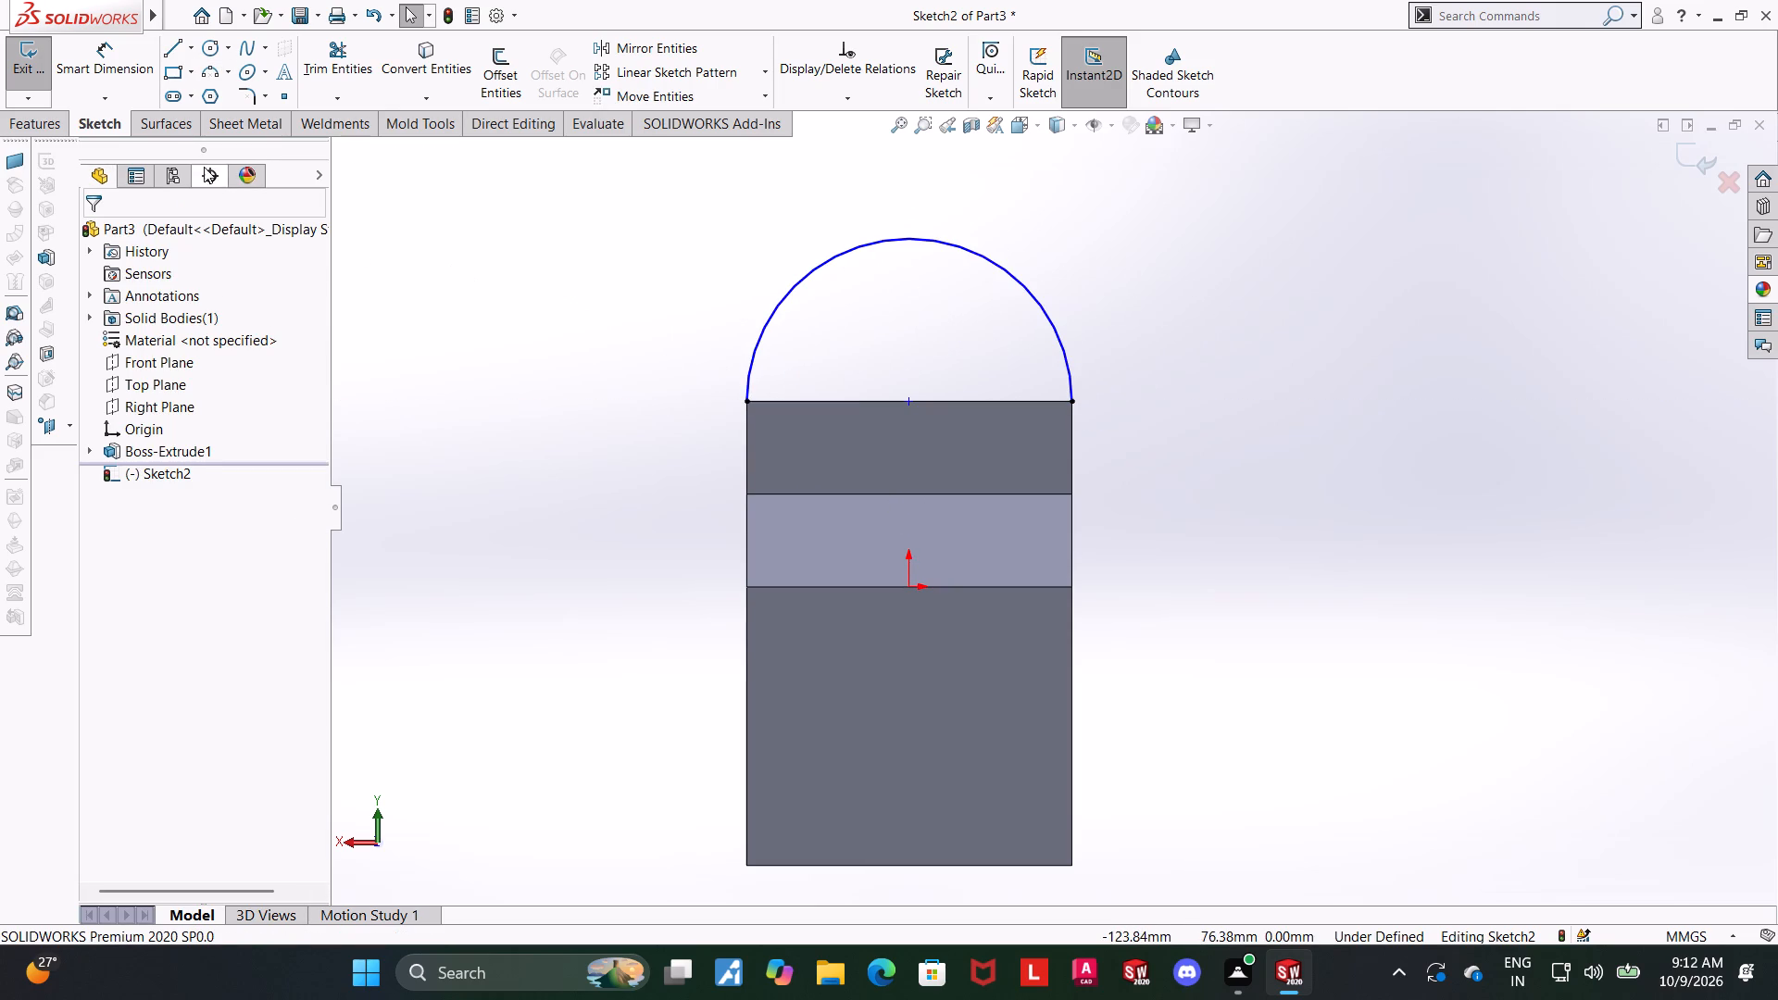
# Dimension the arc's radius, placing the dimension outside the arc at its upper left.
pyautogui.click(119, 84)
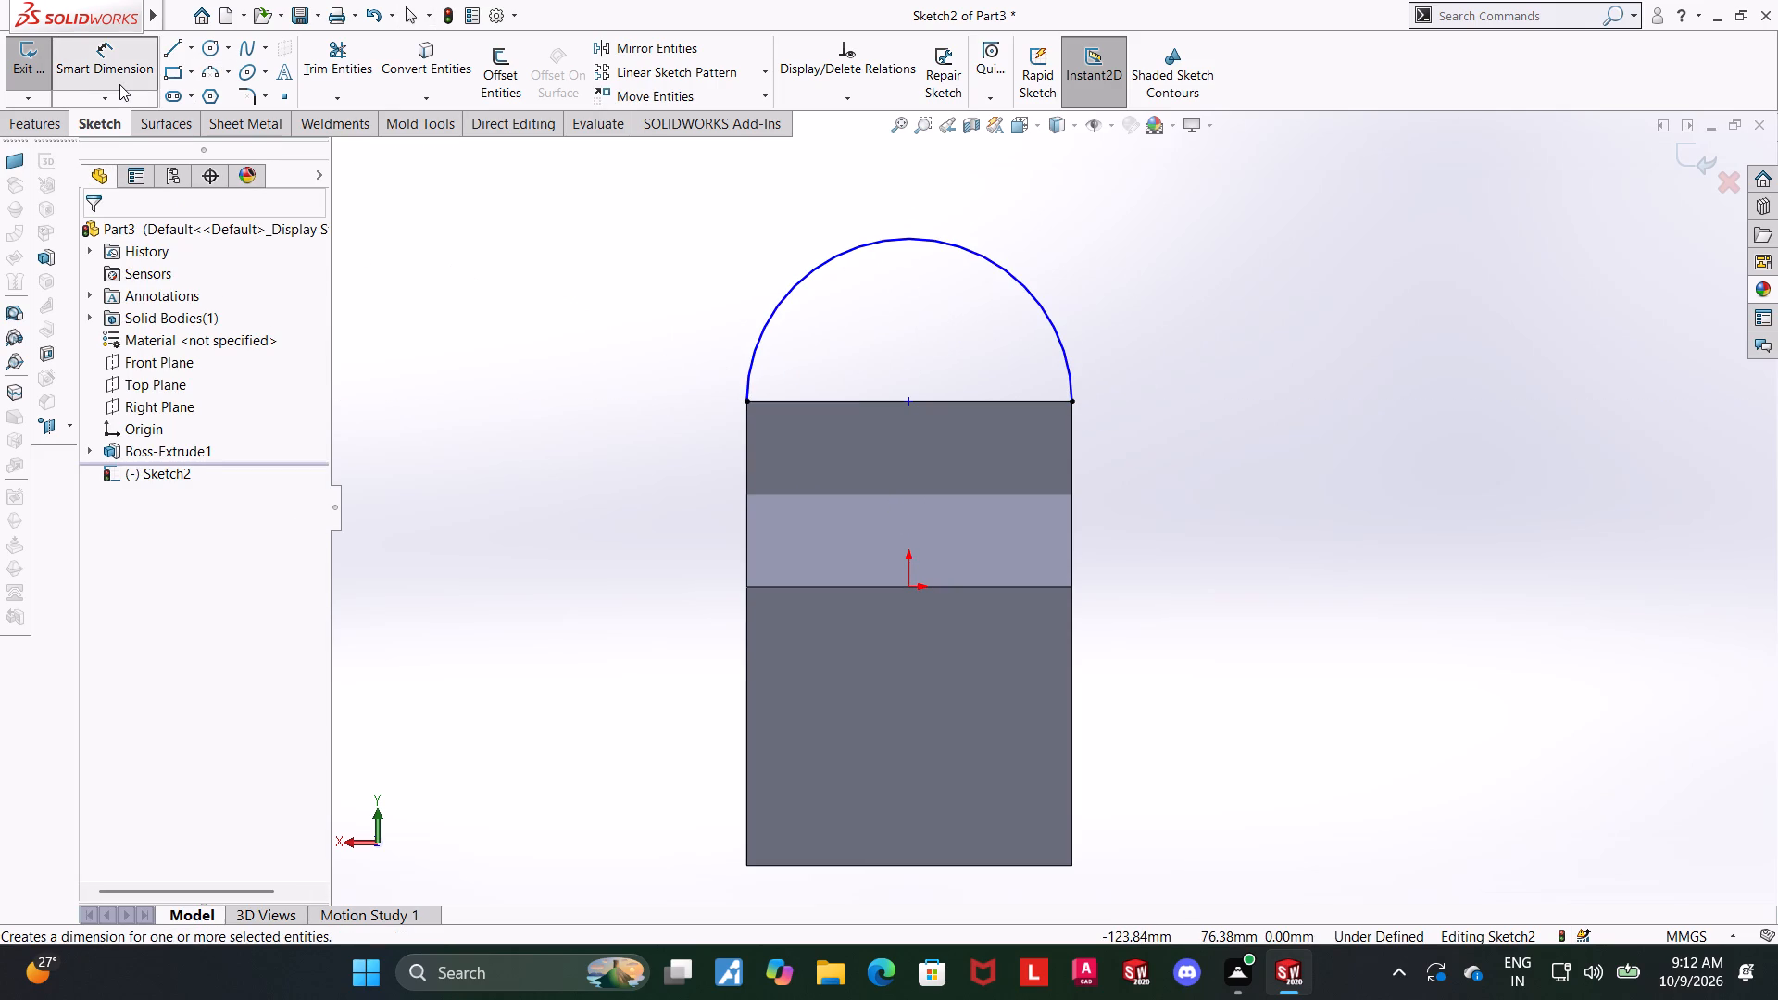
pyautogui.click(800, 276)
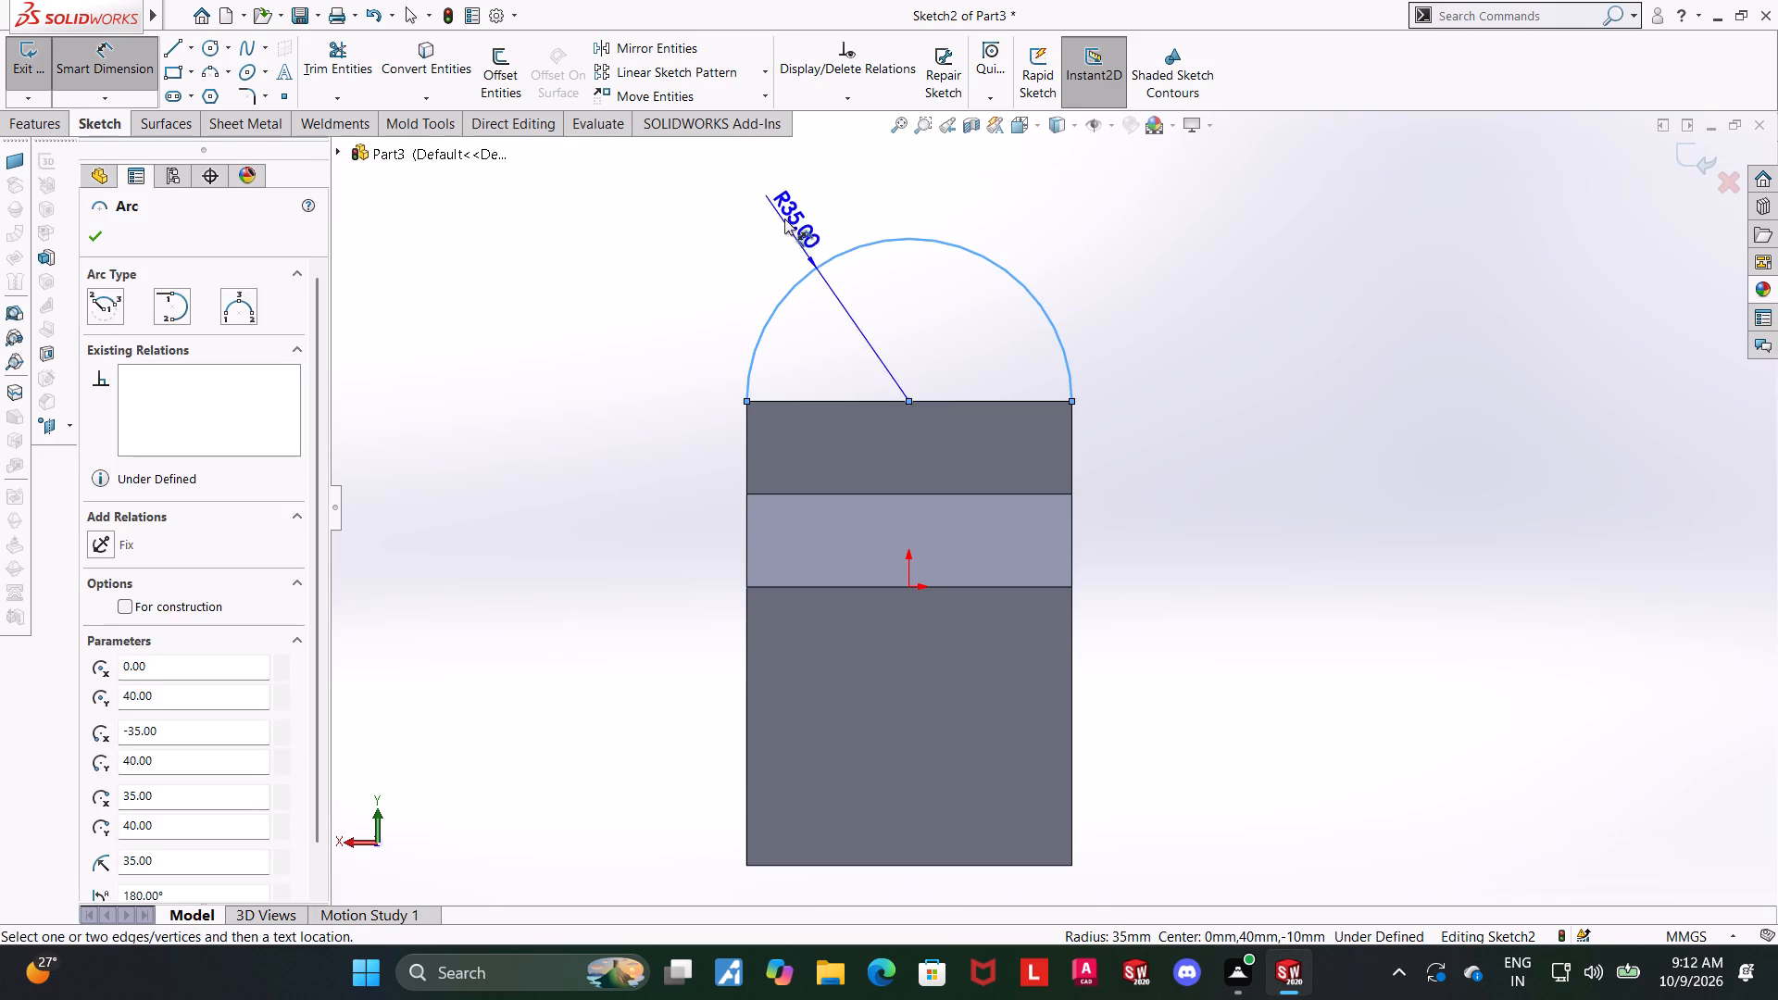
pyautogui.click(783, 219)
pyautogui.click(714, 198)
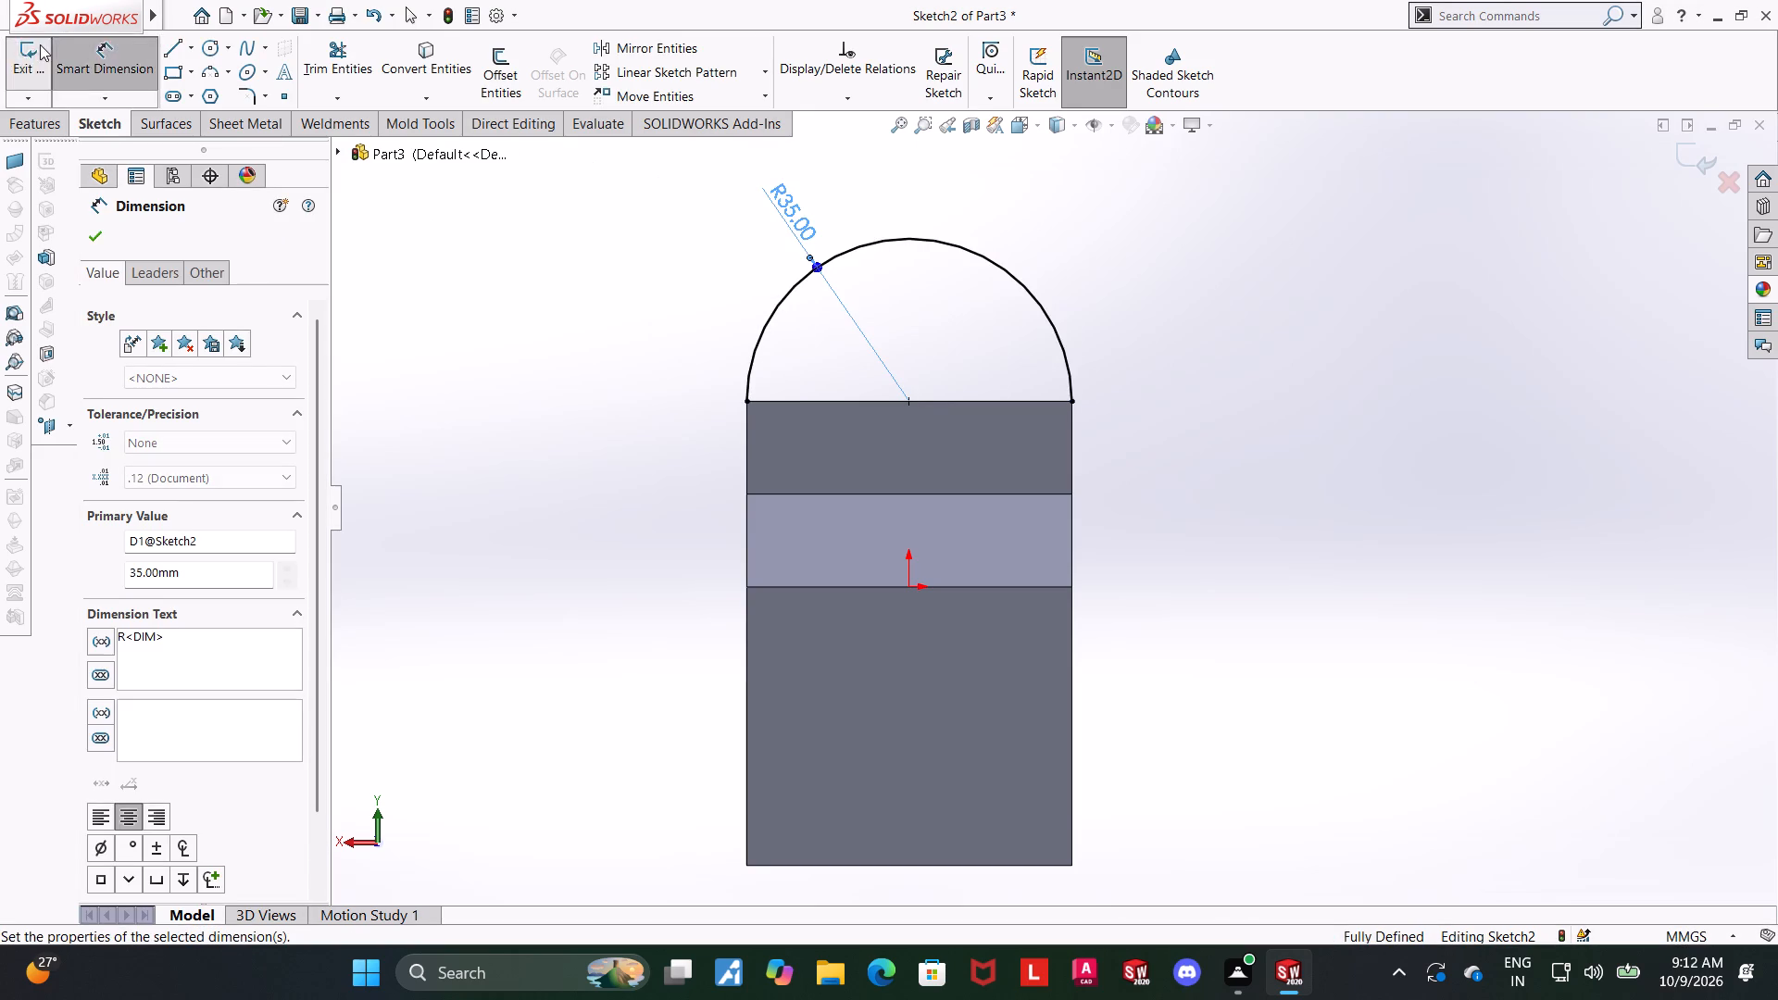
# Close the arc with a horizontal line along the neck's top edge and exit the sketch.
pyautogui.click(160, 47)
pyautogui.click(169, 50)
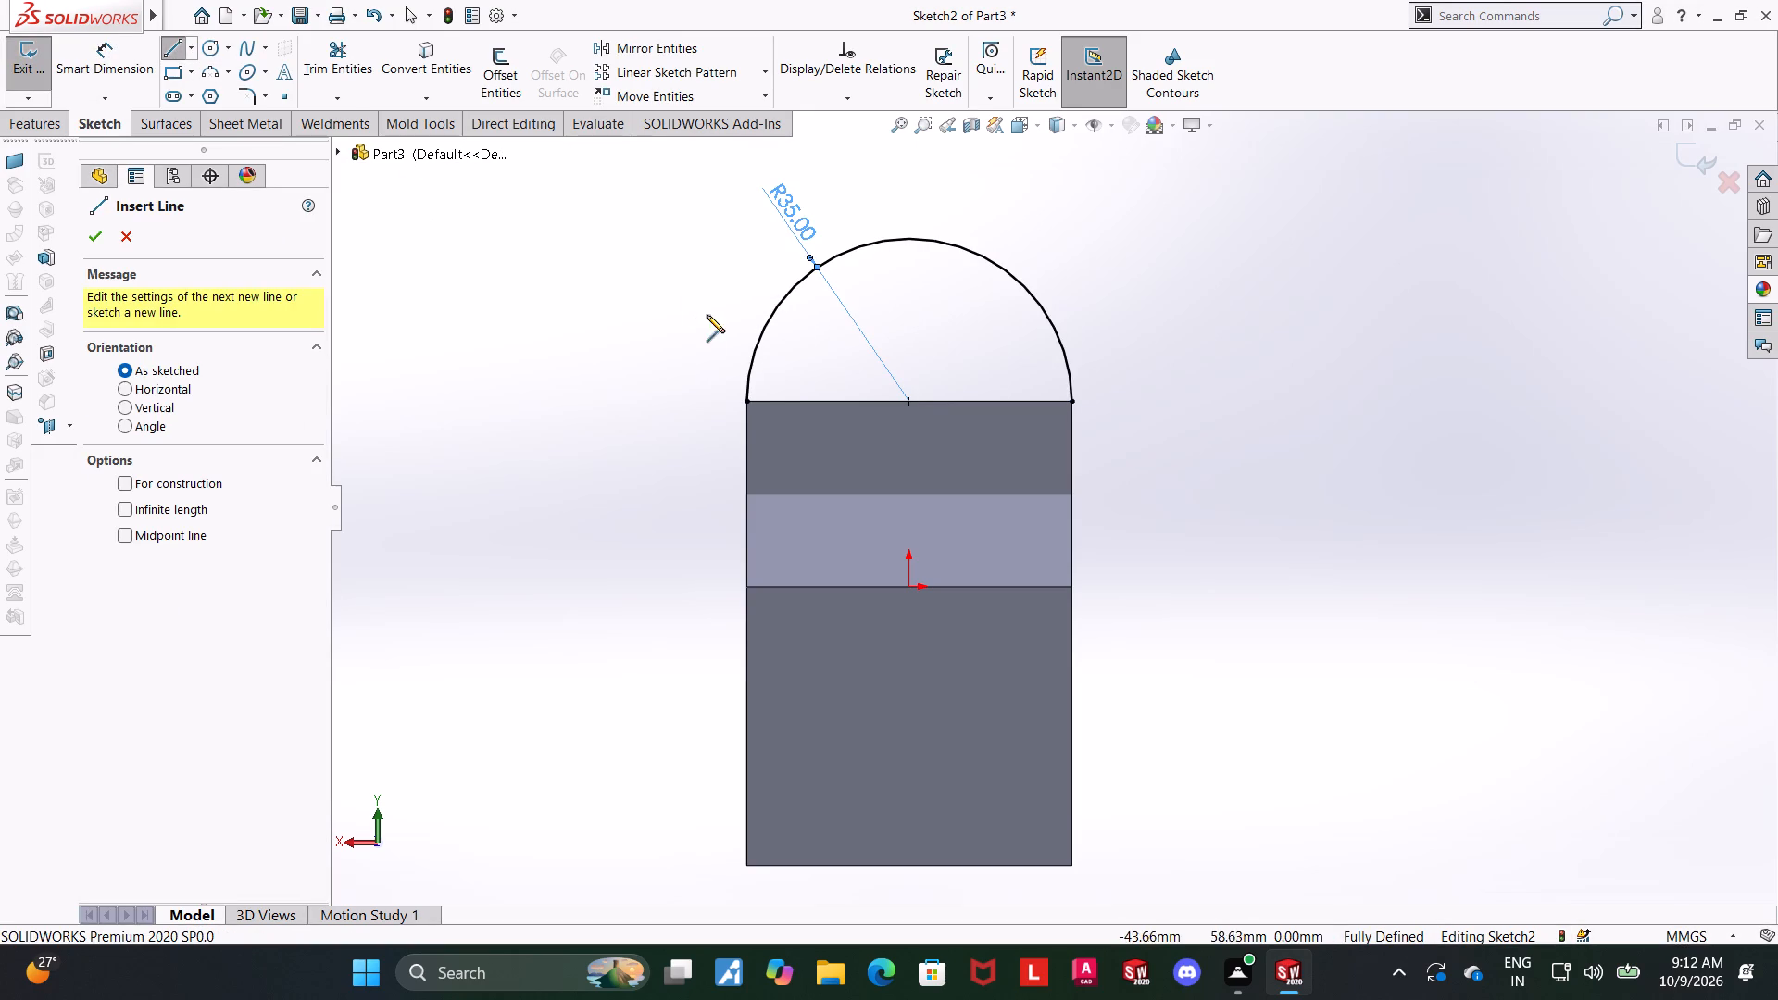
pyautogui.click(750, 401)
pyautogui.click(1073, 401)
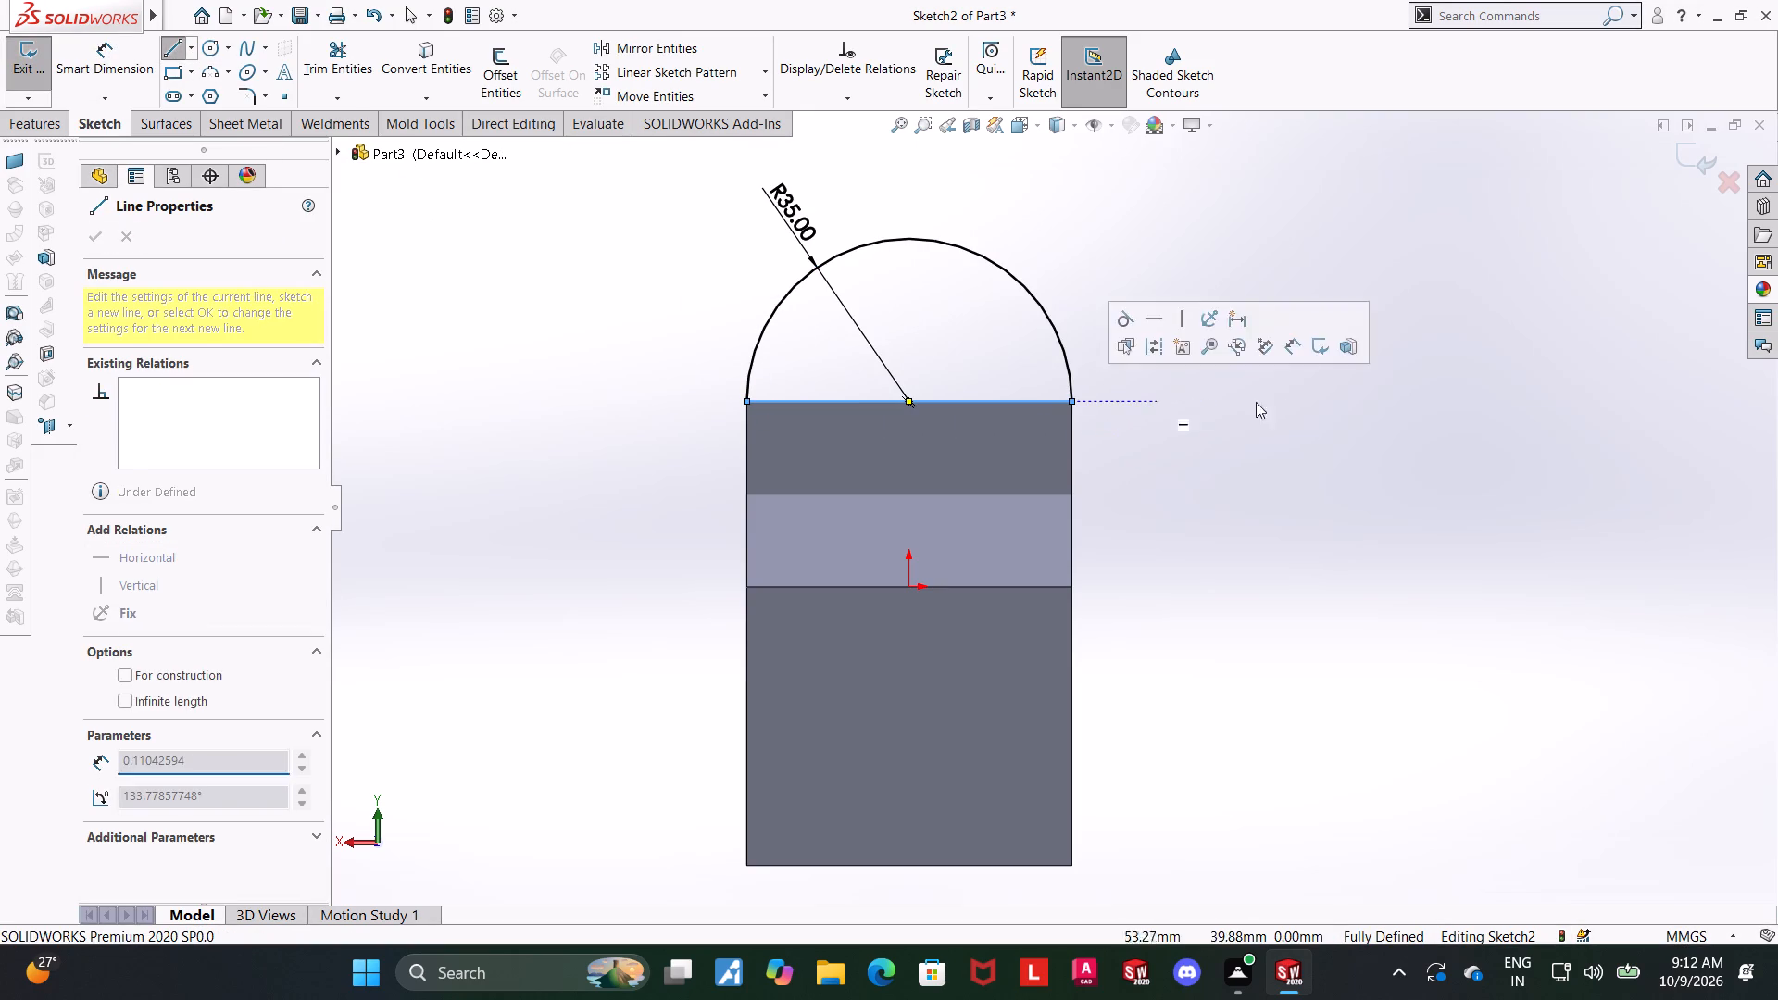
pyautogui.press('Escape')
pyautogui.press('Escape')
pyautogui.press('Escape')
pyautogui.scroll(1, 1154, 355)
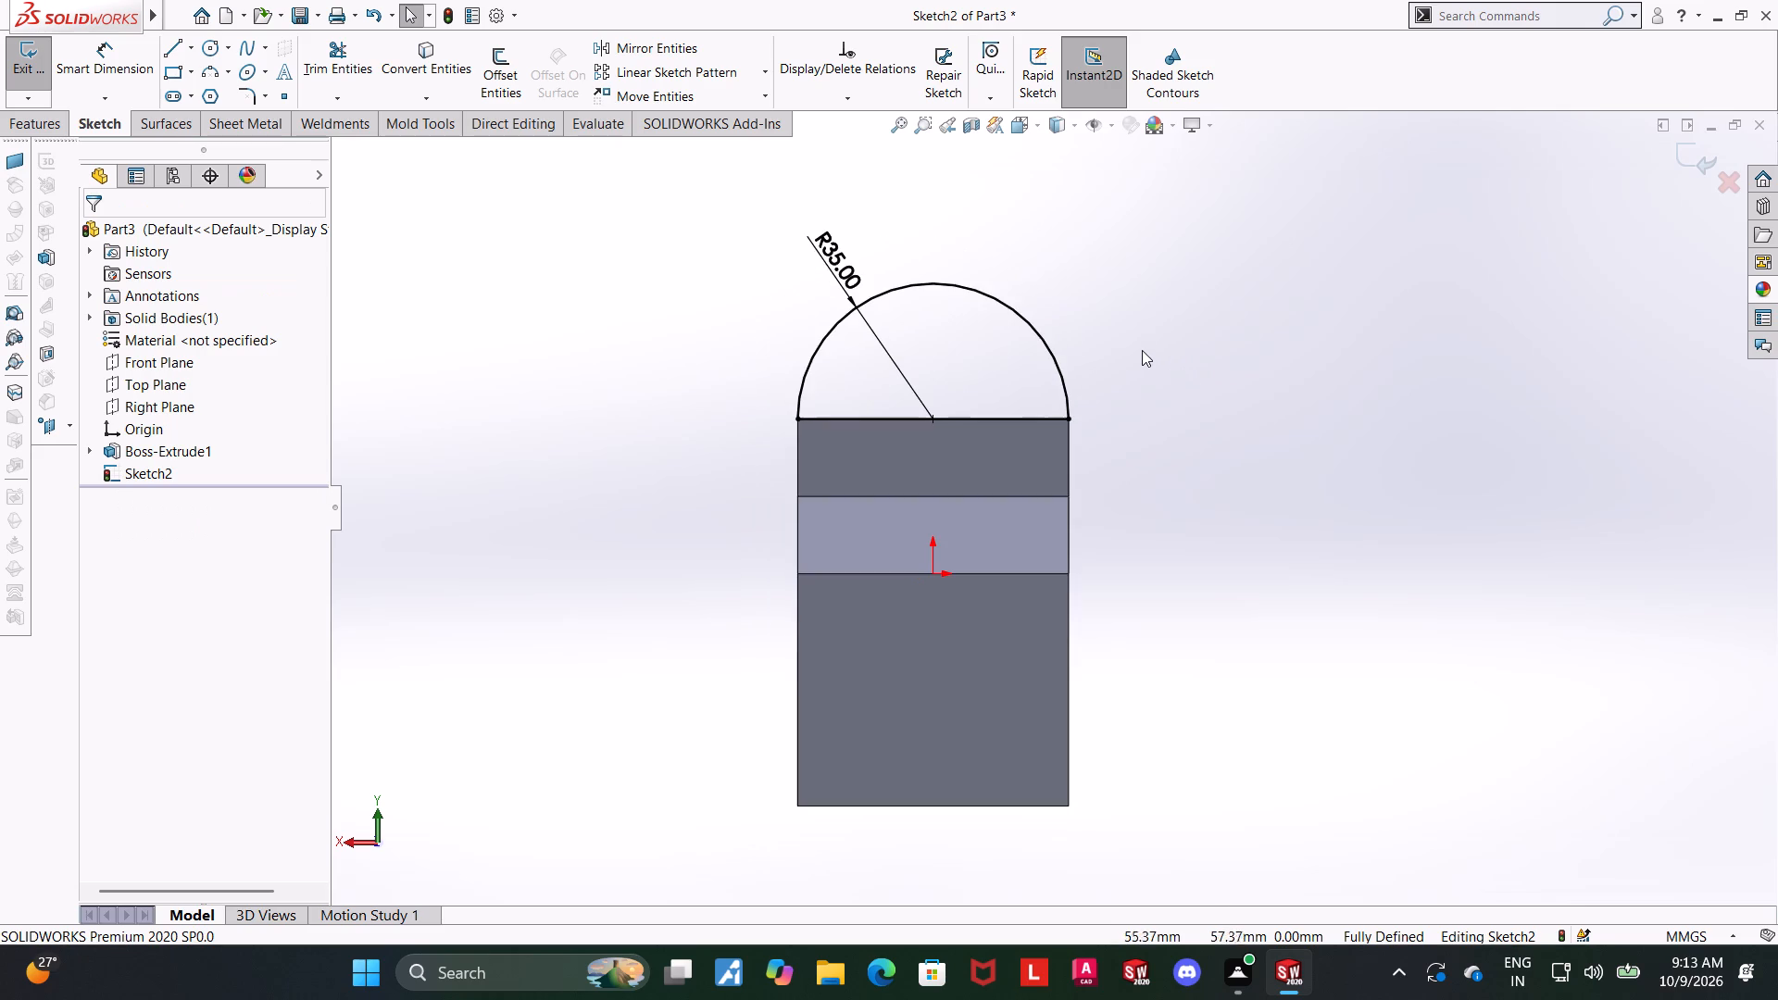
pyautogui.scroll(-1, 1112, 289)
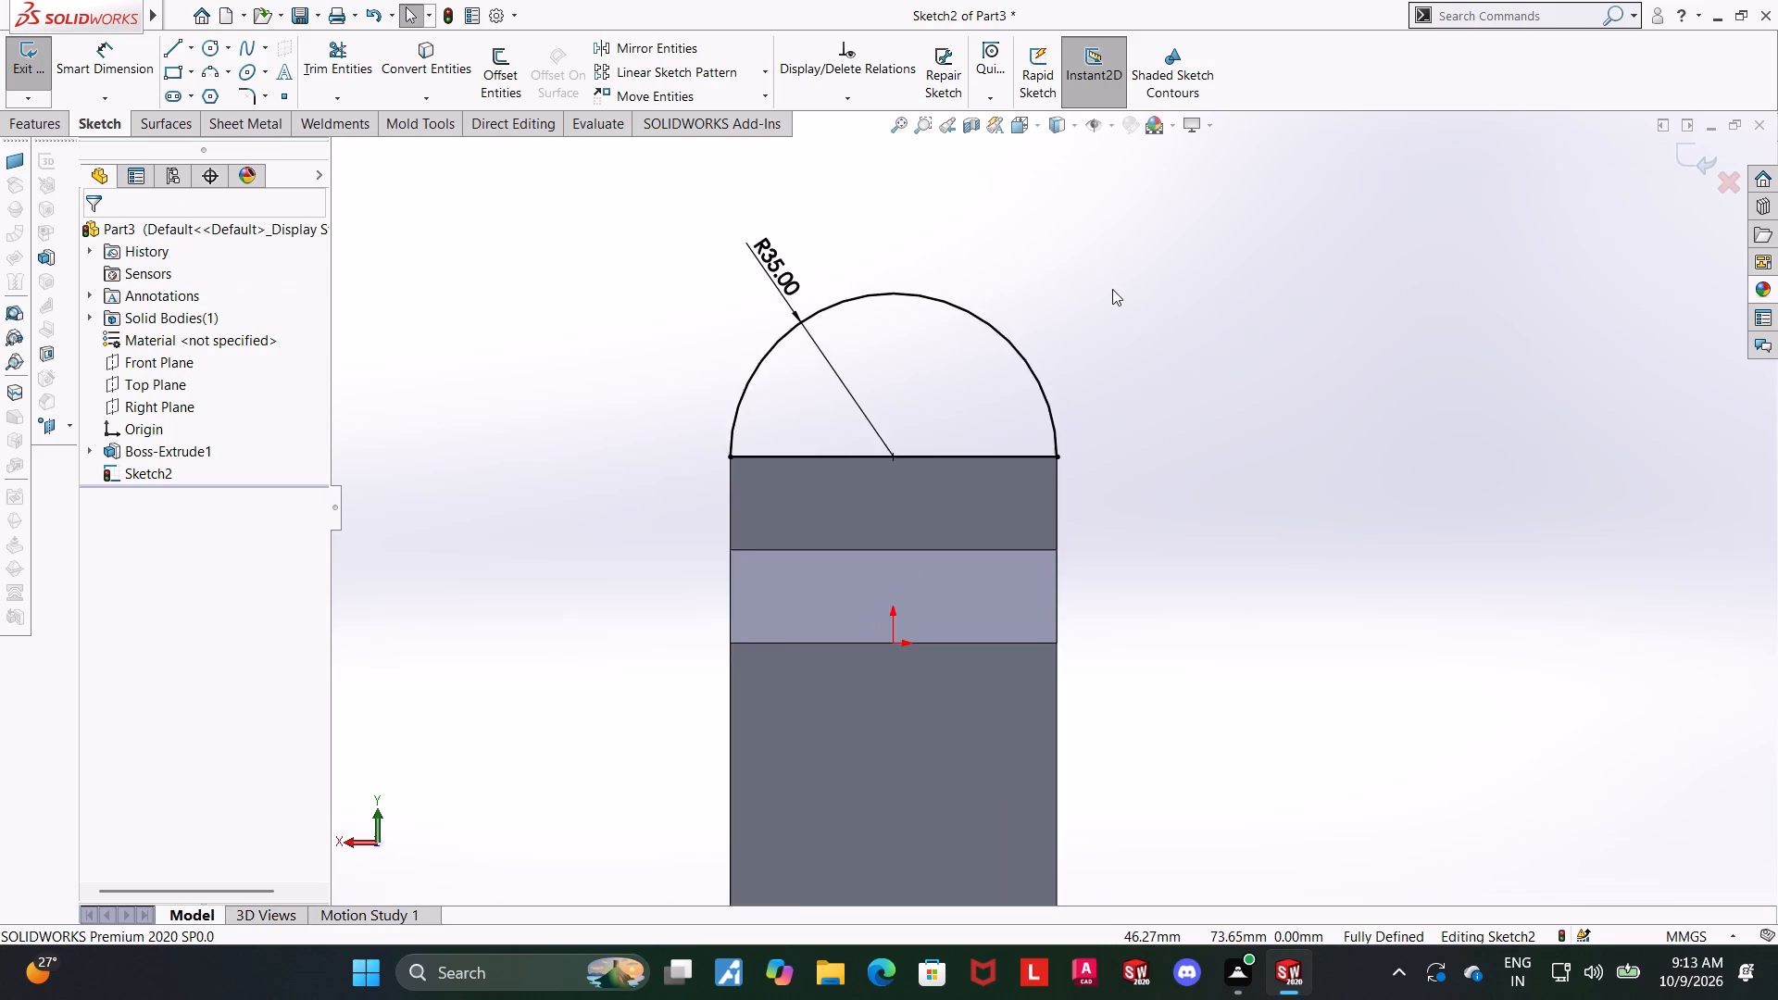
pyautogui.scroll(2, 1112, 289)
pyautogui.moveTo(1149, 309); pyautogui.dragTo(1284, 338, button='middle')
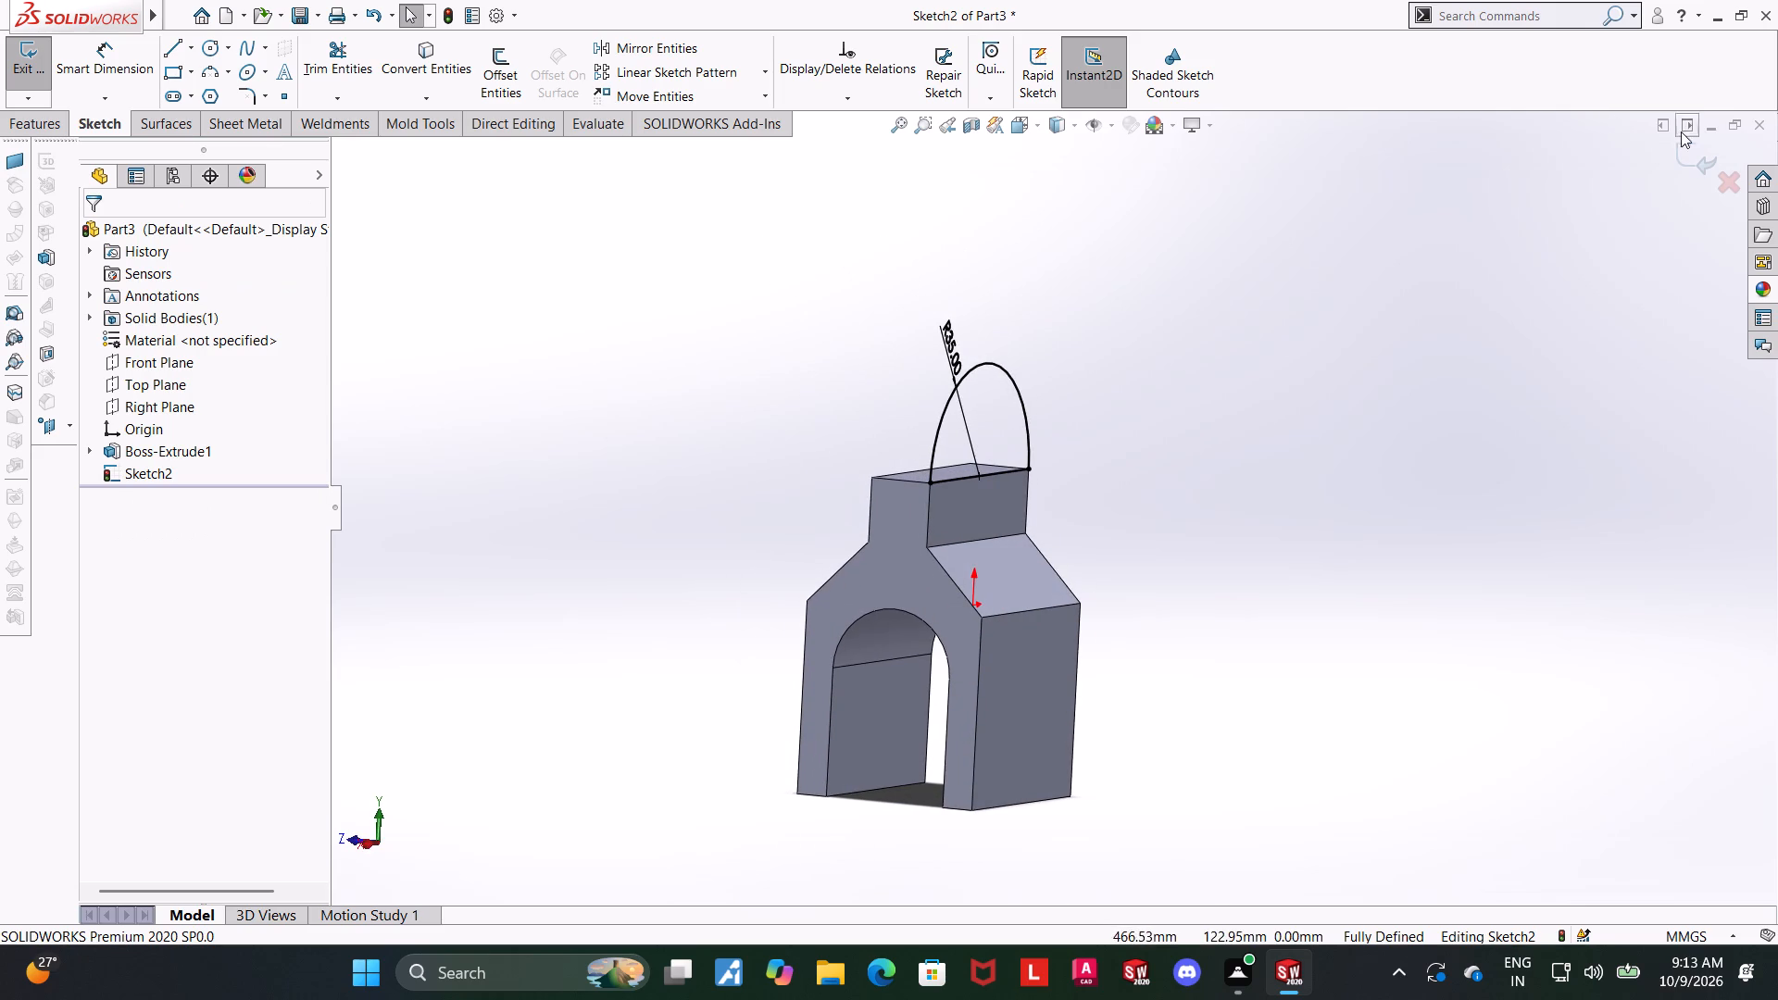
pyautogui.click(1691, 148)
# Extrude the semicircular profile 20 mm Blind in the reversed direction, over the neck, merged with the body.
pyautogui.click(51, 77)
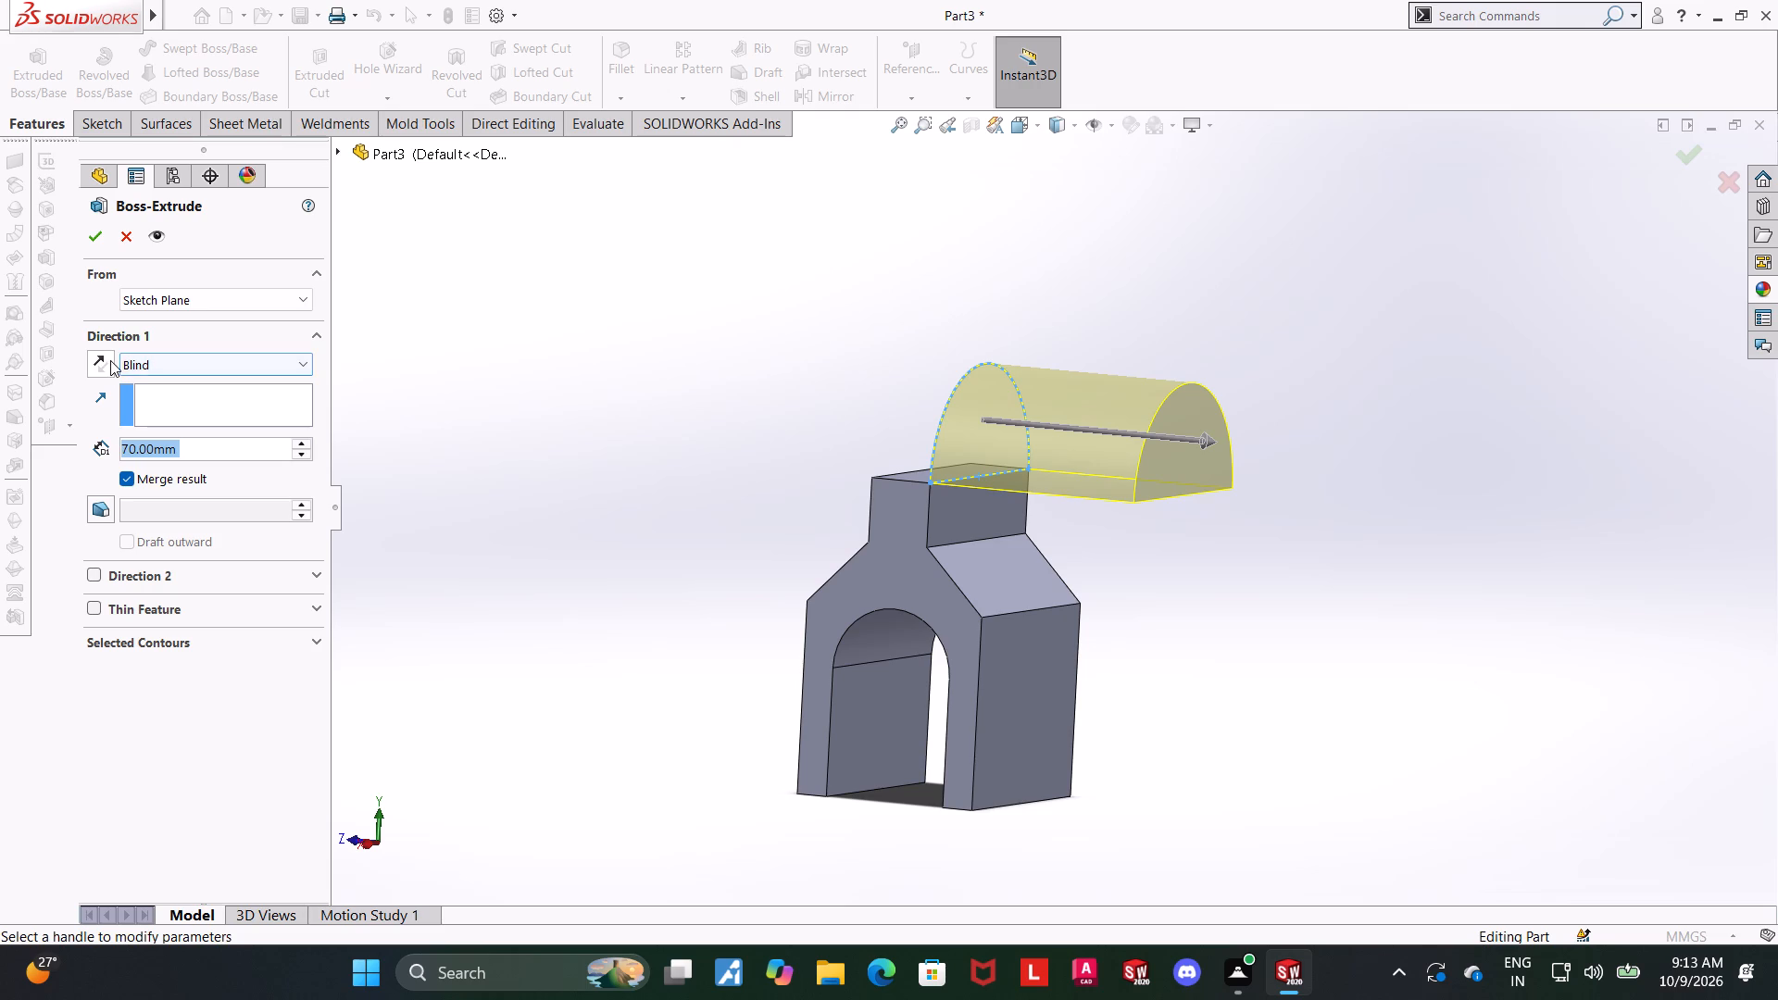
pyautogui.click(110, 359)
pyautogui.moveTo(200, 444); pyautogui.dragTo(84, 439)
pyautogui.press('2')
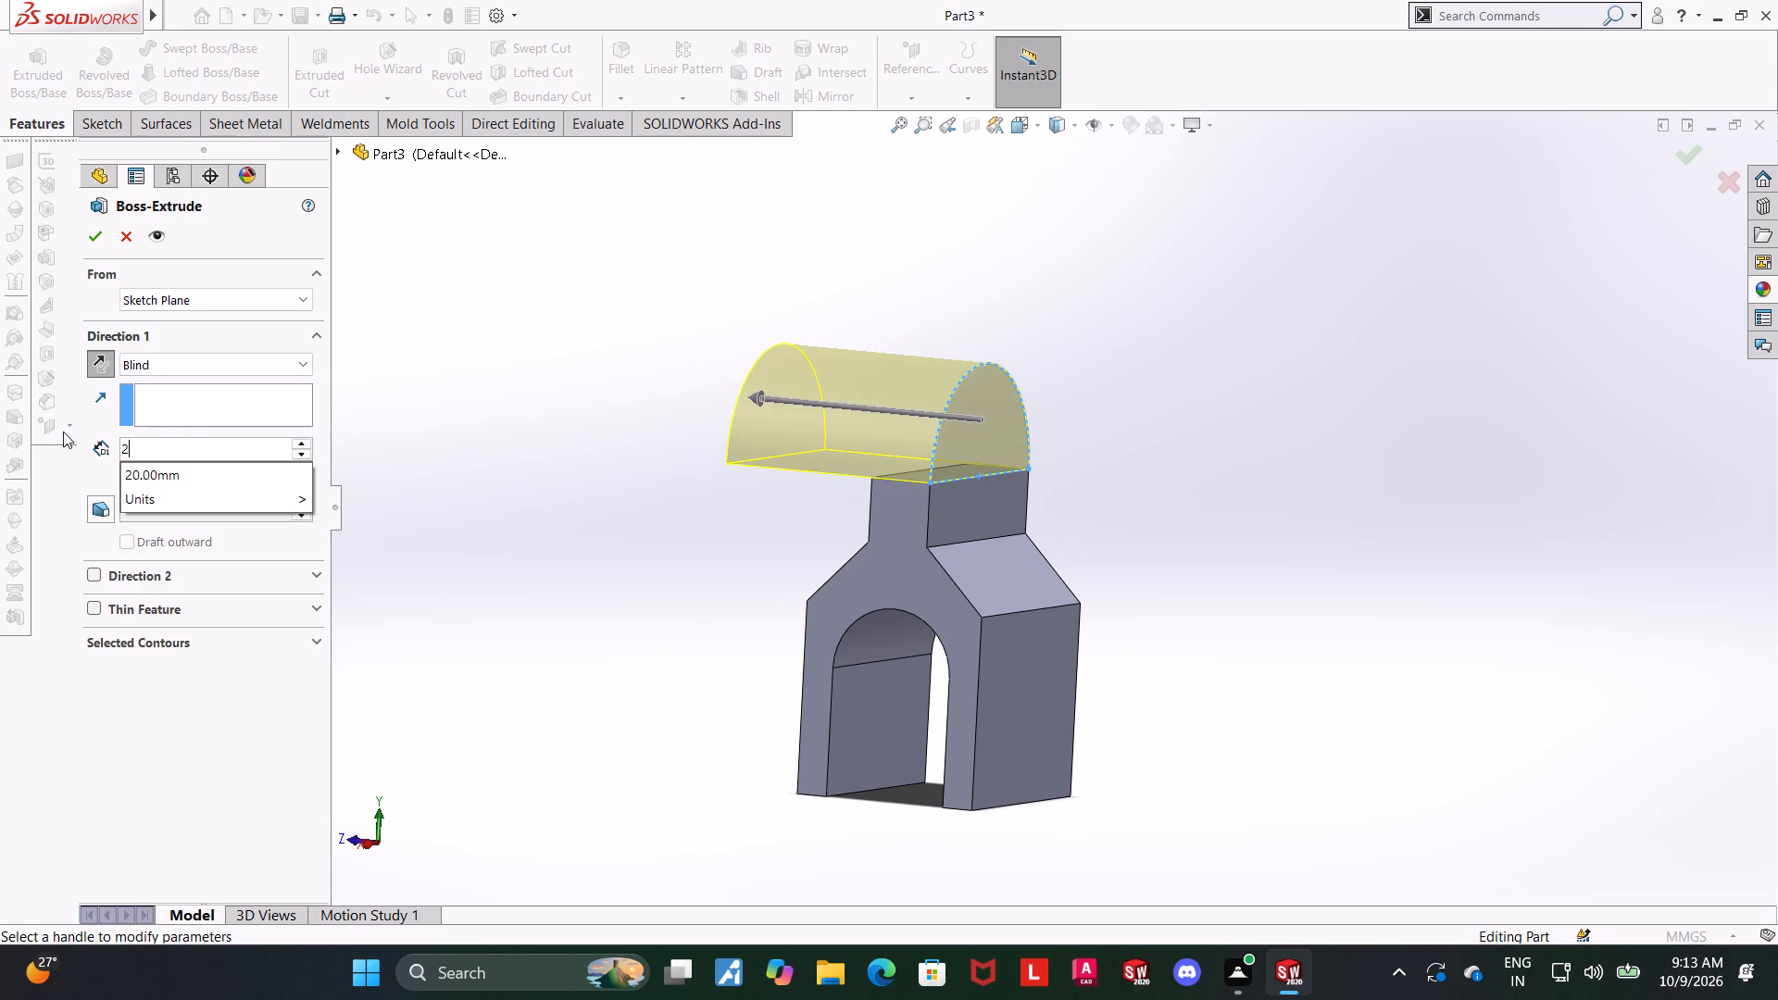
pyautogui.press('0')
pyautogui.press('Return')
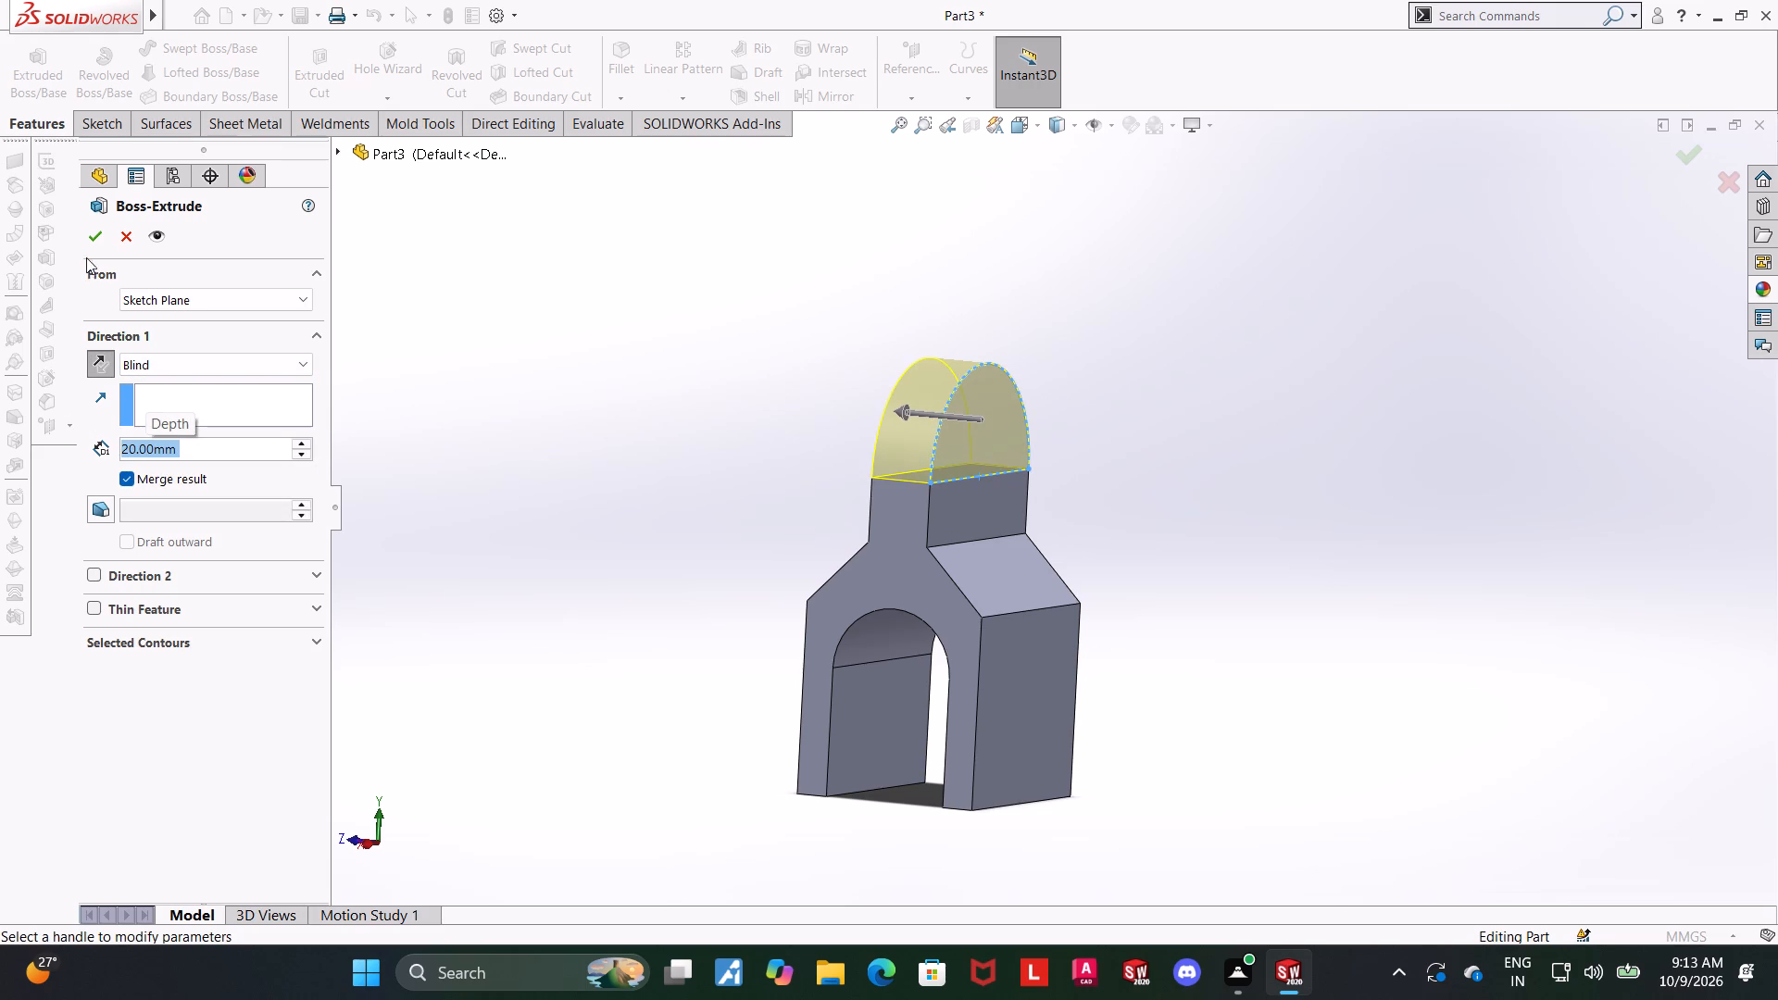
pyautogui.click(86, 242)
pyautogui.click(460, 343)
pyautogui.scroll(1, 466, 395)
pyautogui.moveTo(482, 406); pyautogui.dragTo(605, 467, button='middle')
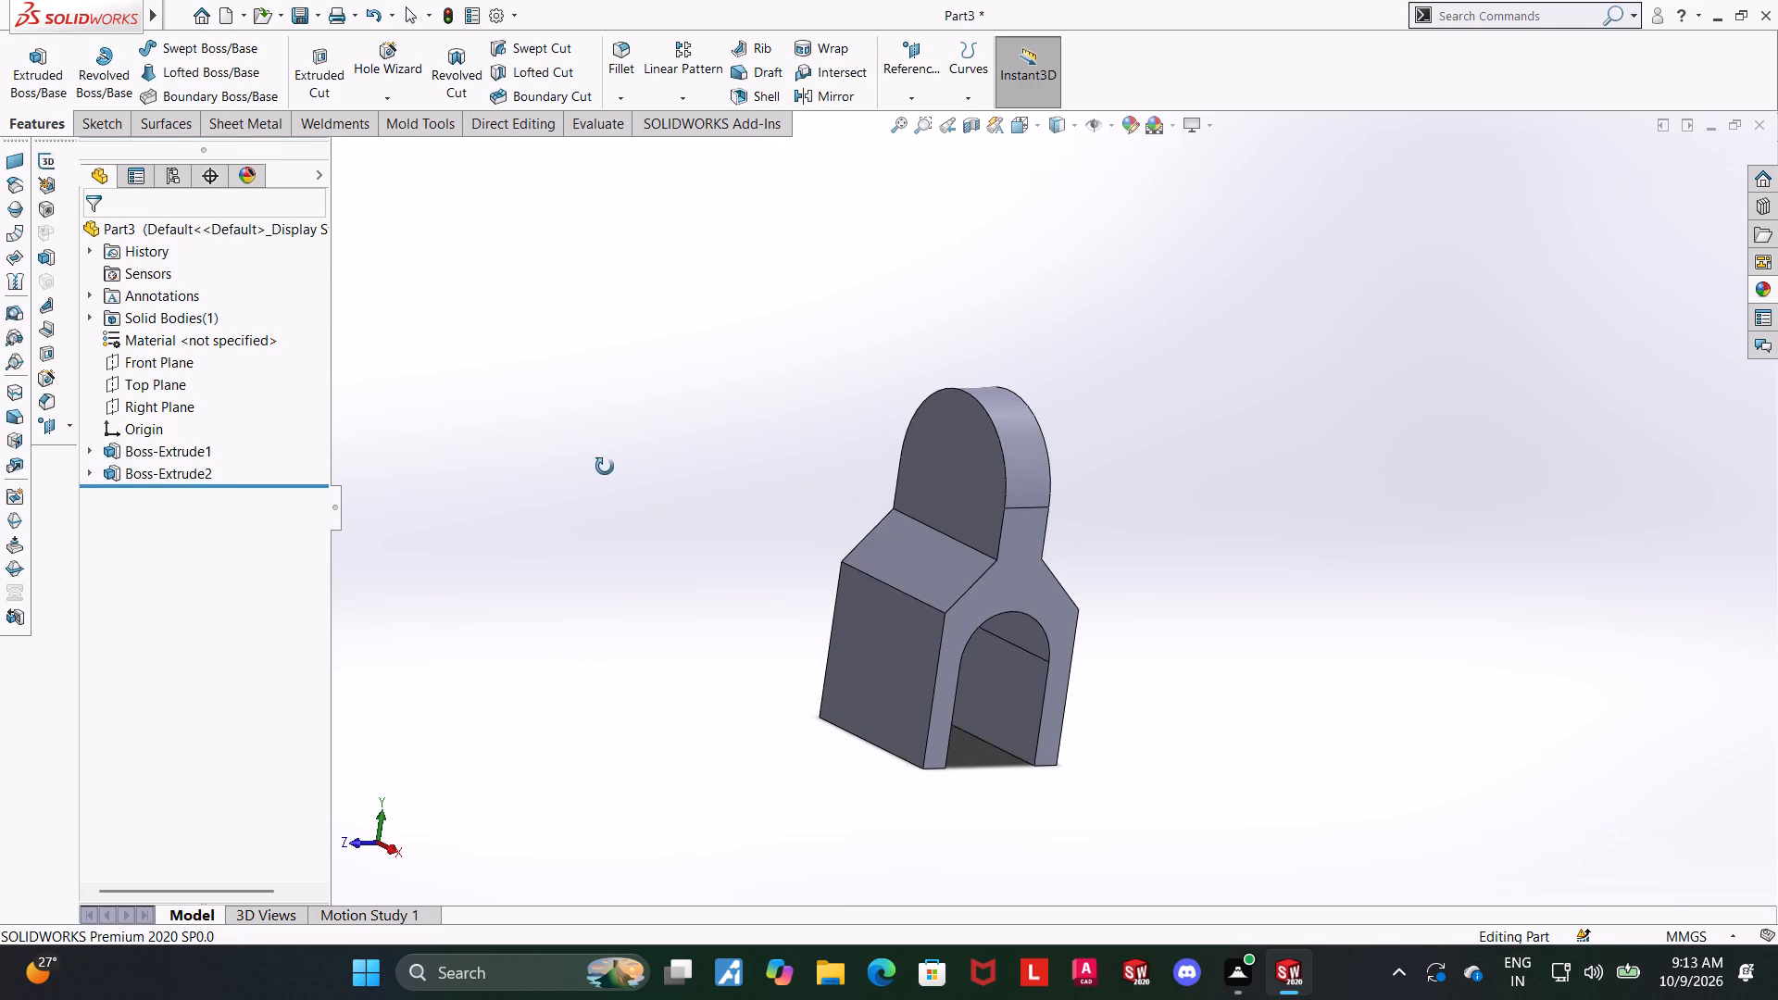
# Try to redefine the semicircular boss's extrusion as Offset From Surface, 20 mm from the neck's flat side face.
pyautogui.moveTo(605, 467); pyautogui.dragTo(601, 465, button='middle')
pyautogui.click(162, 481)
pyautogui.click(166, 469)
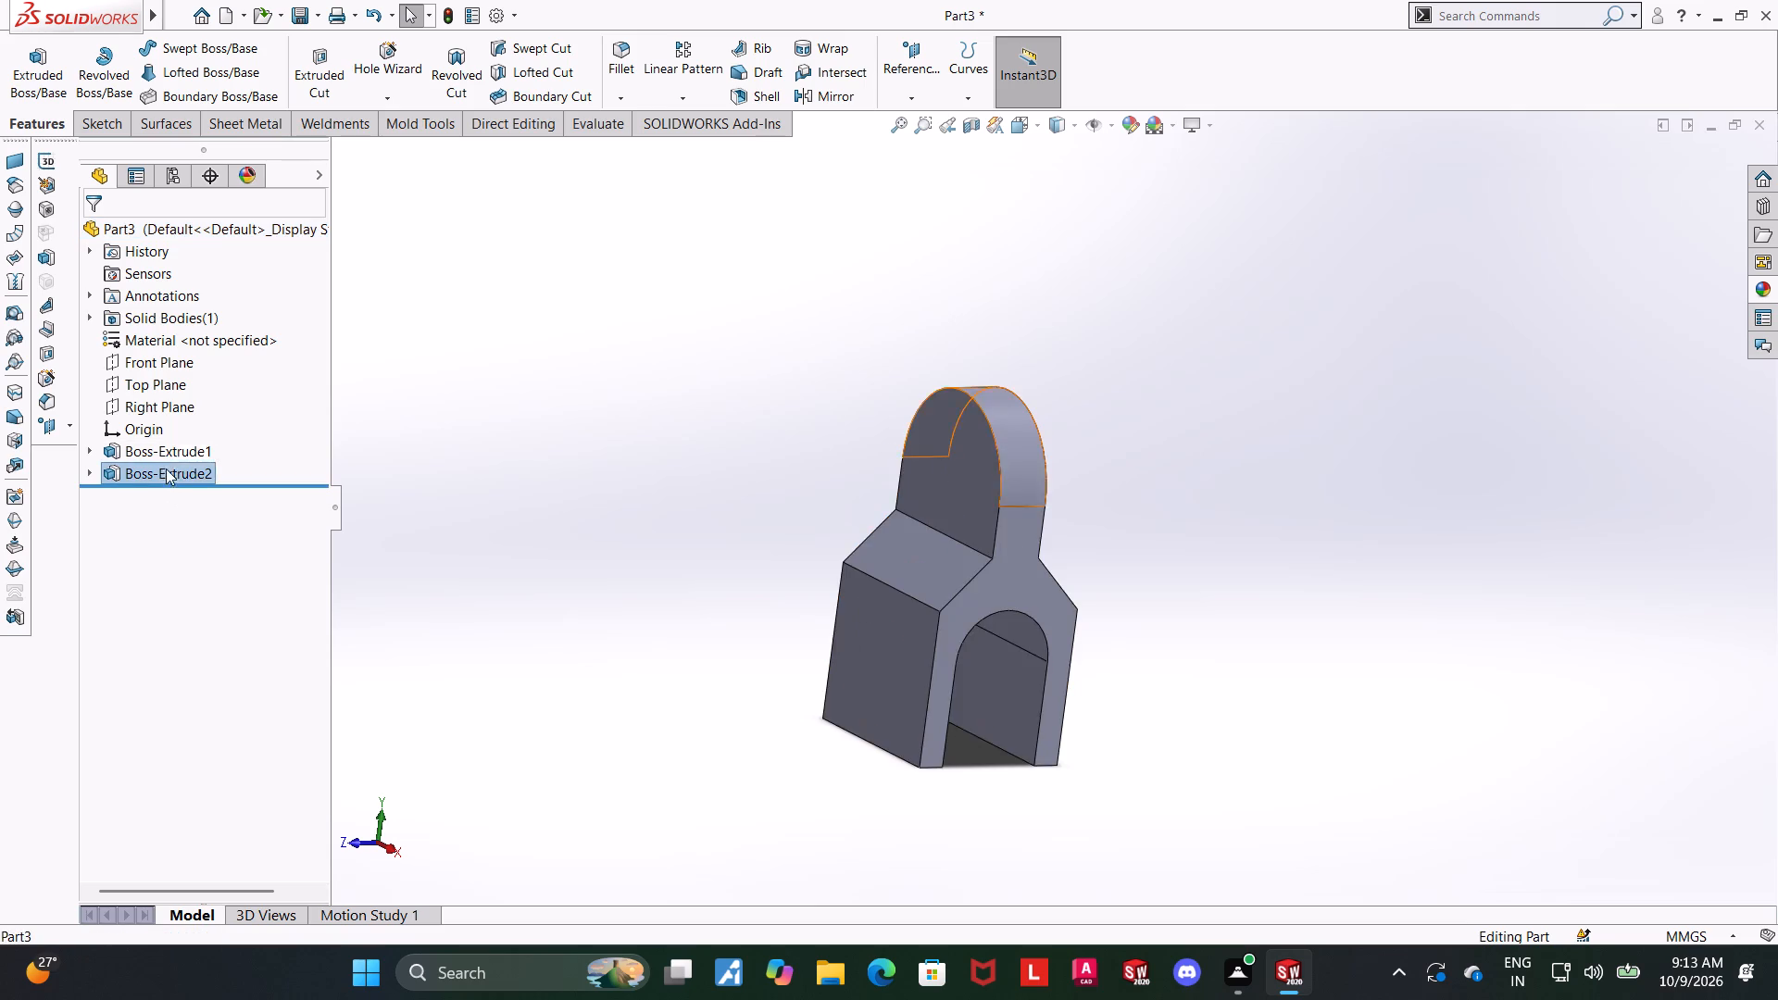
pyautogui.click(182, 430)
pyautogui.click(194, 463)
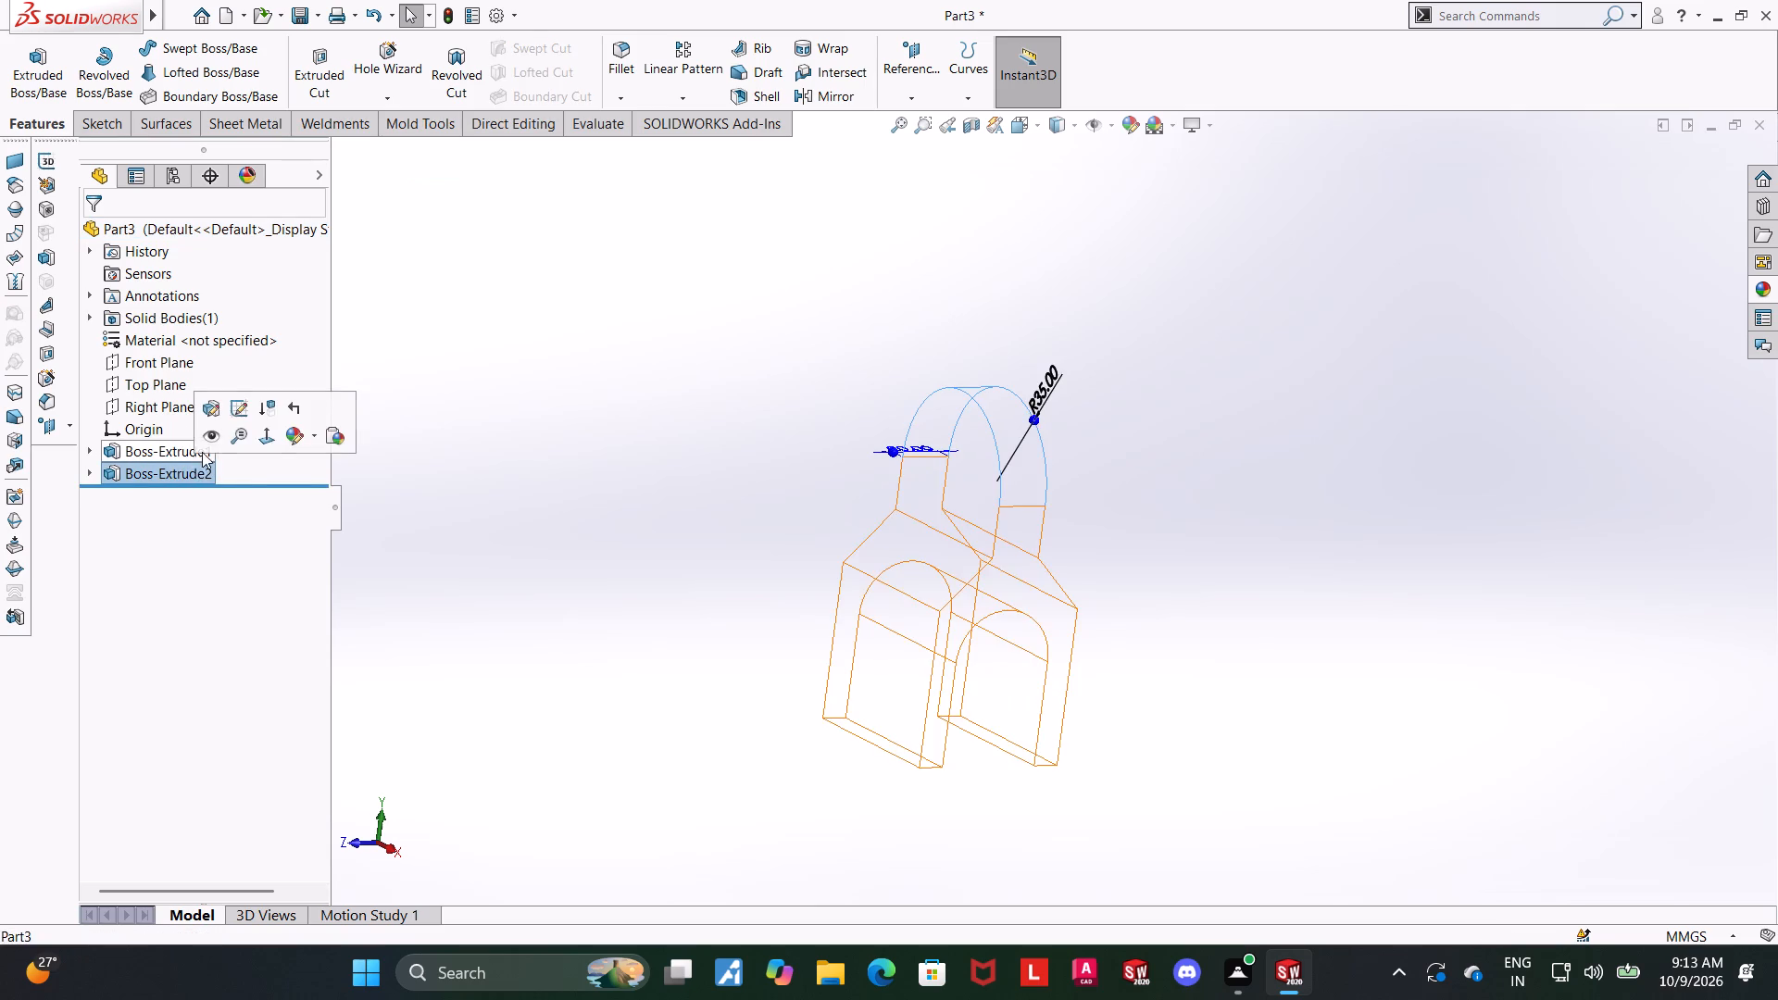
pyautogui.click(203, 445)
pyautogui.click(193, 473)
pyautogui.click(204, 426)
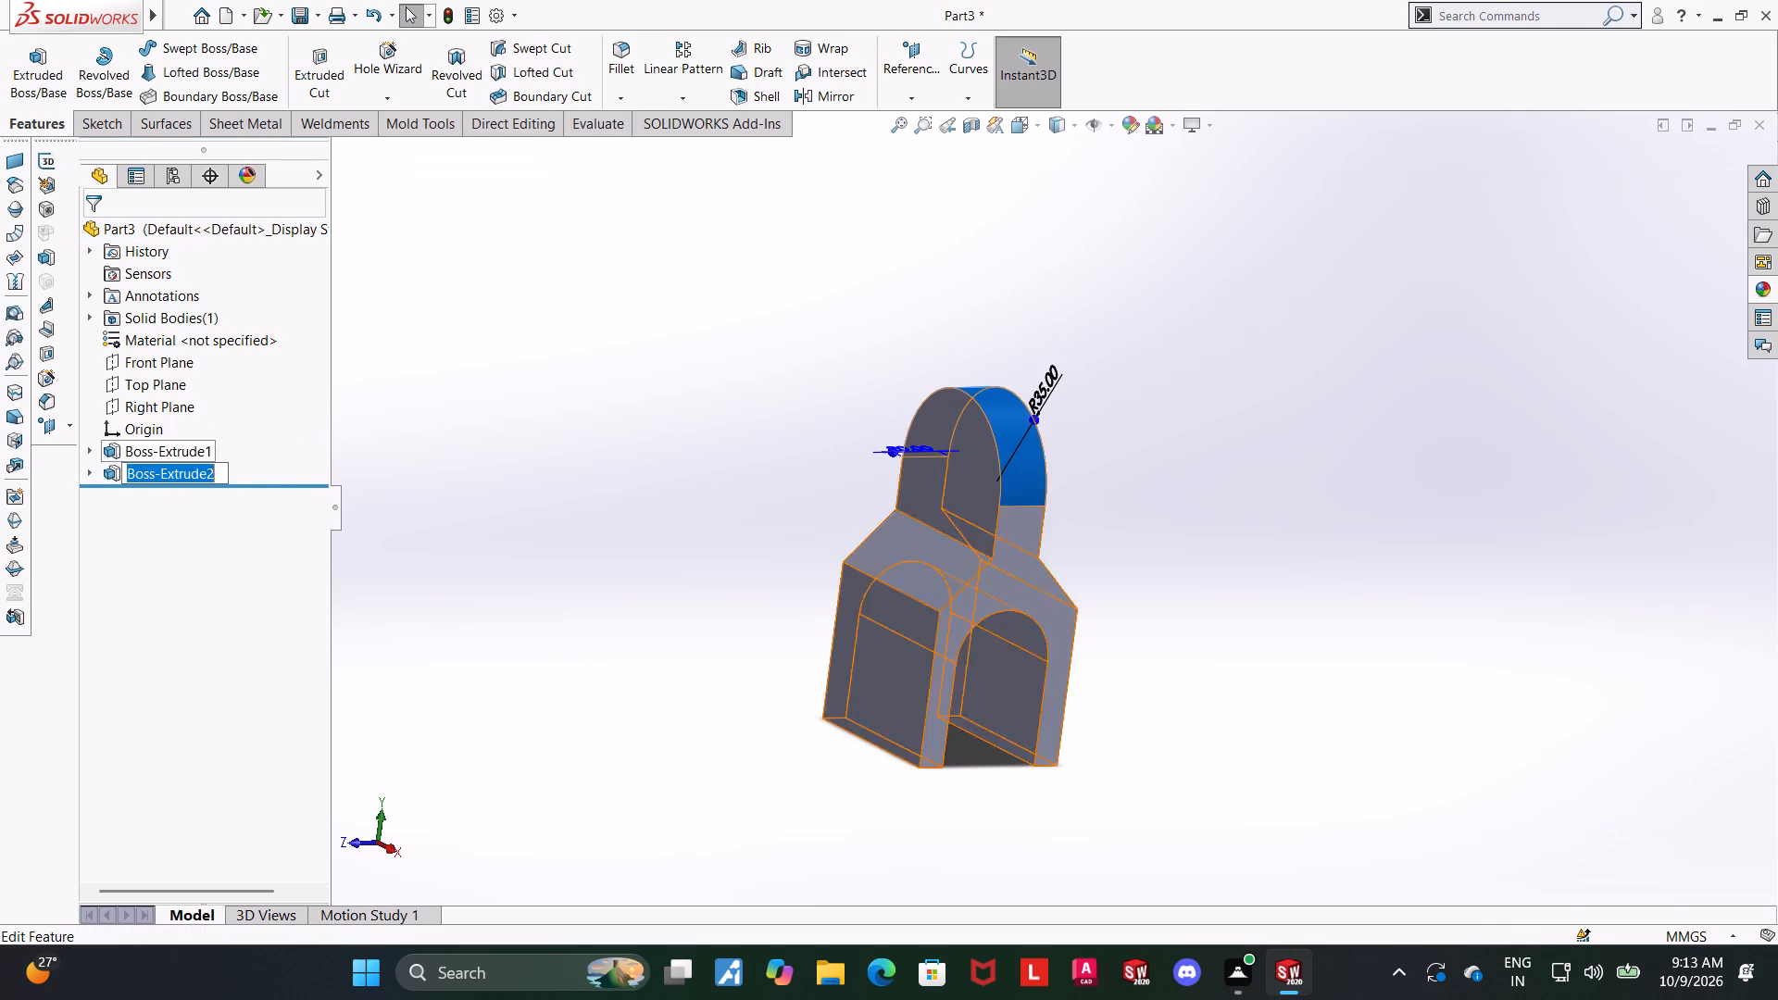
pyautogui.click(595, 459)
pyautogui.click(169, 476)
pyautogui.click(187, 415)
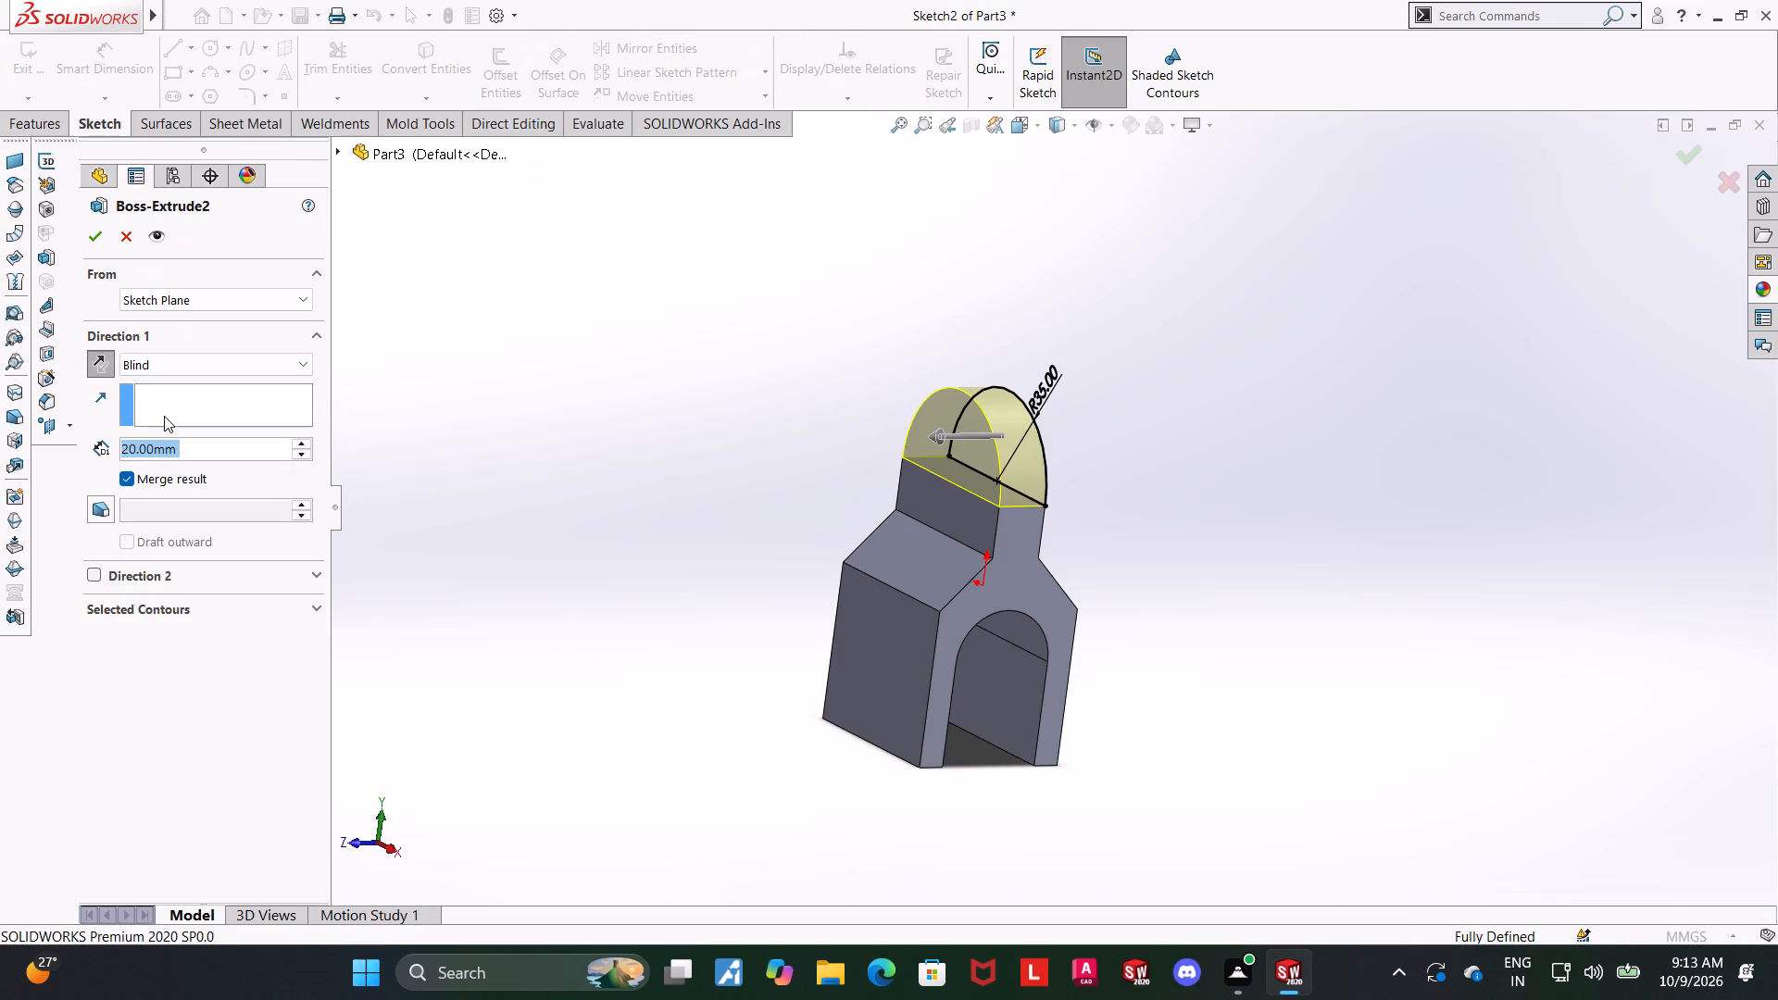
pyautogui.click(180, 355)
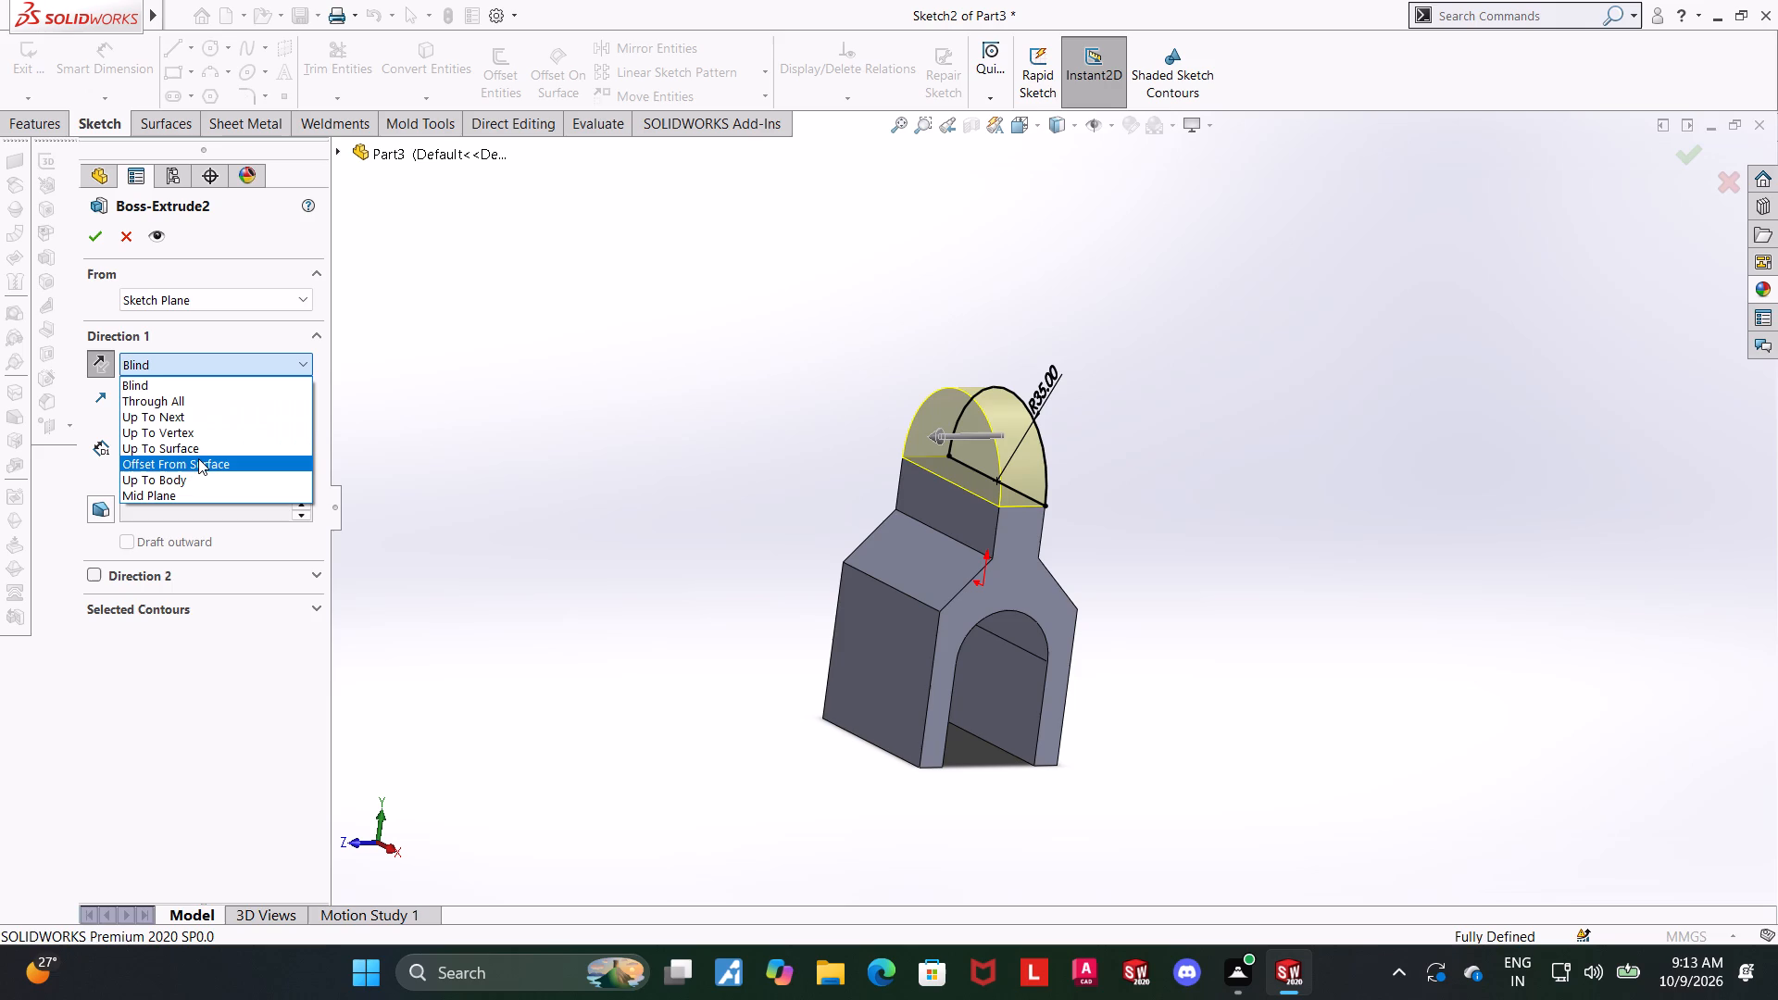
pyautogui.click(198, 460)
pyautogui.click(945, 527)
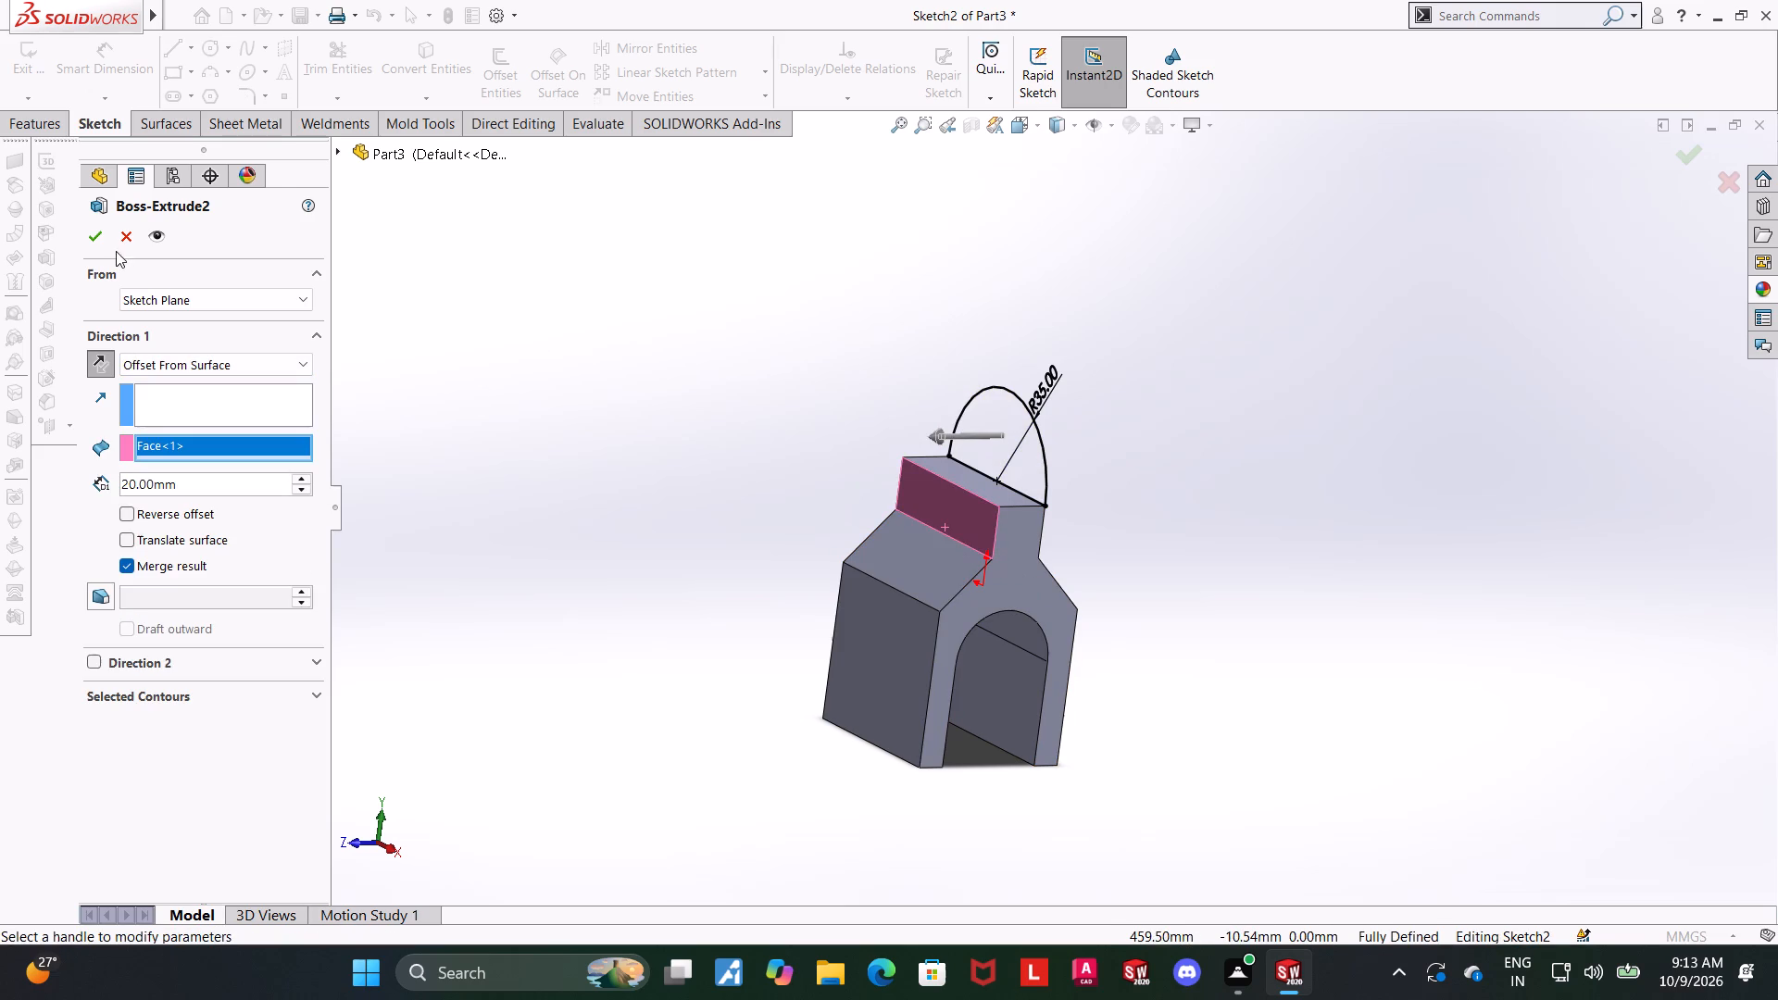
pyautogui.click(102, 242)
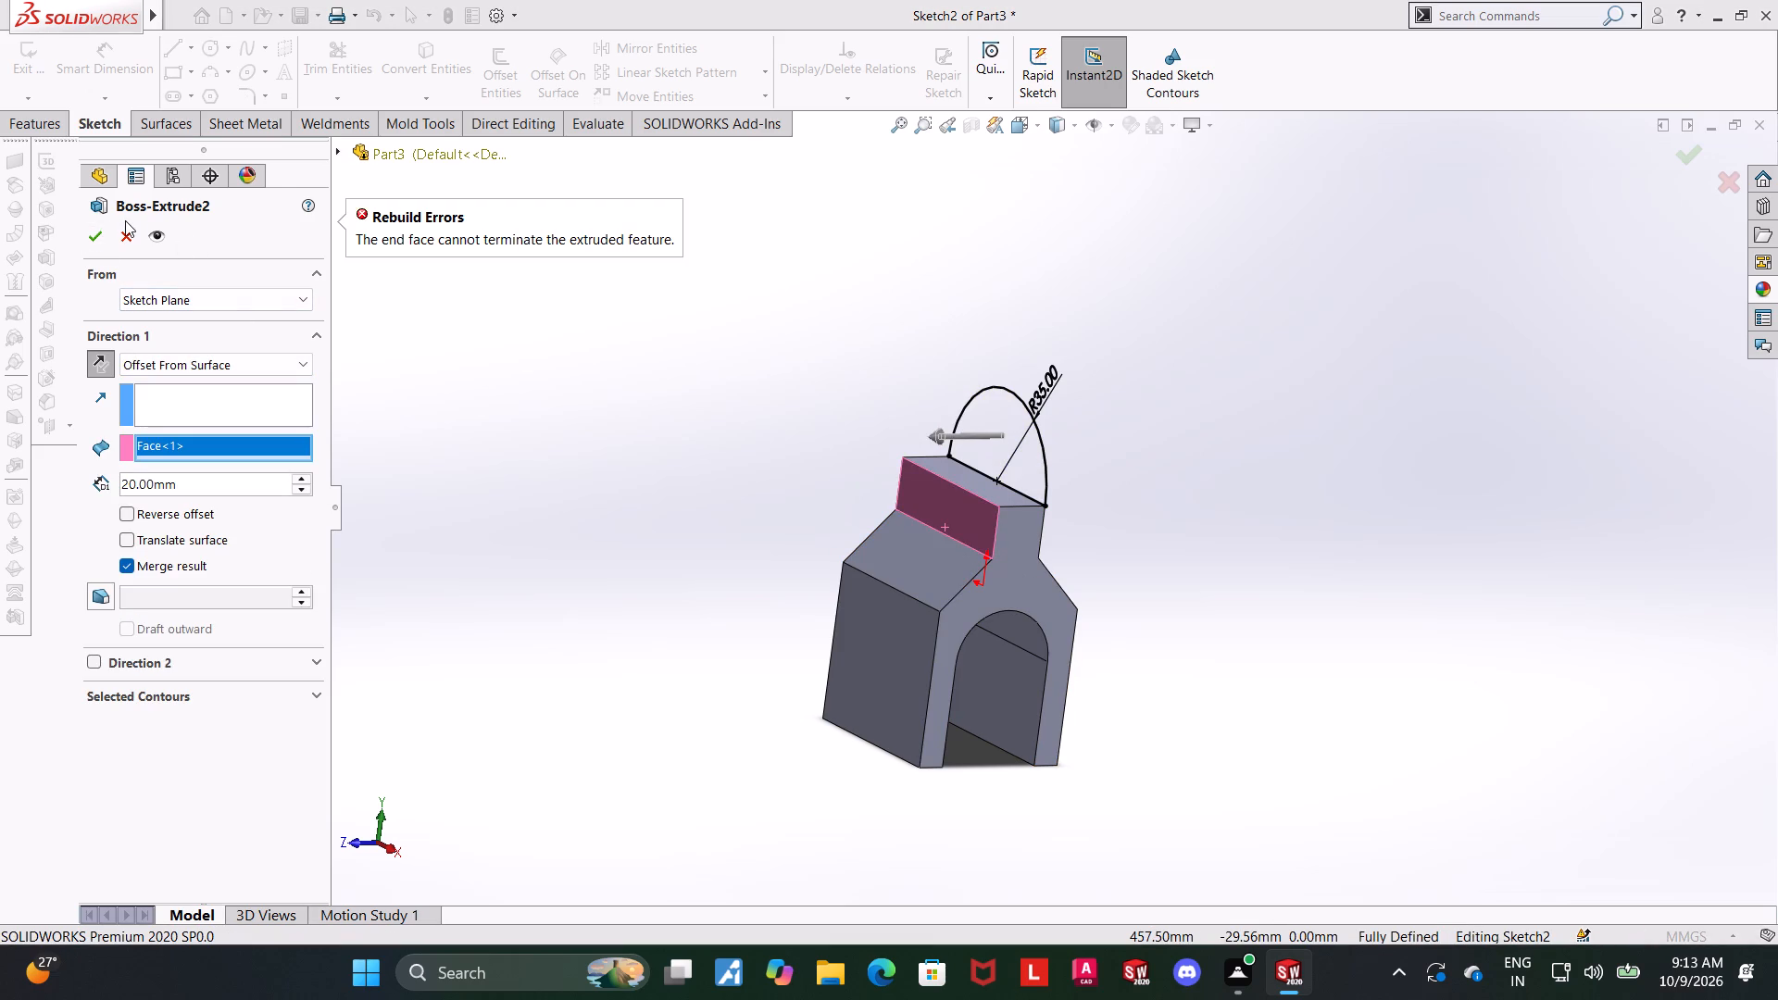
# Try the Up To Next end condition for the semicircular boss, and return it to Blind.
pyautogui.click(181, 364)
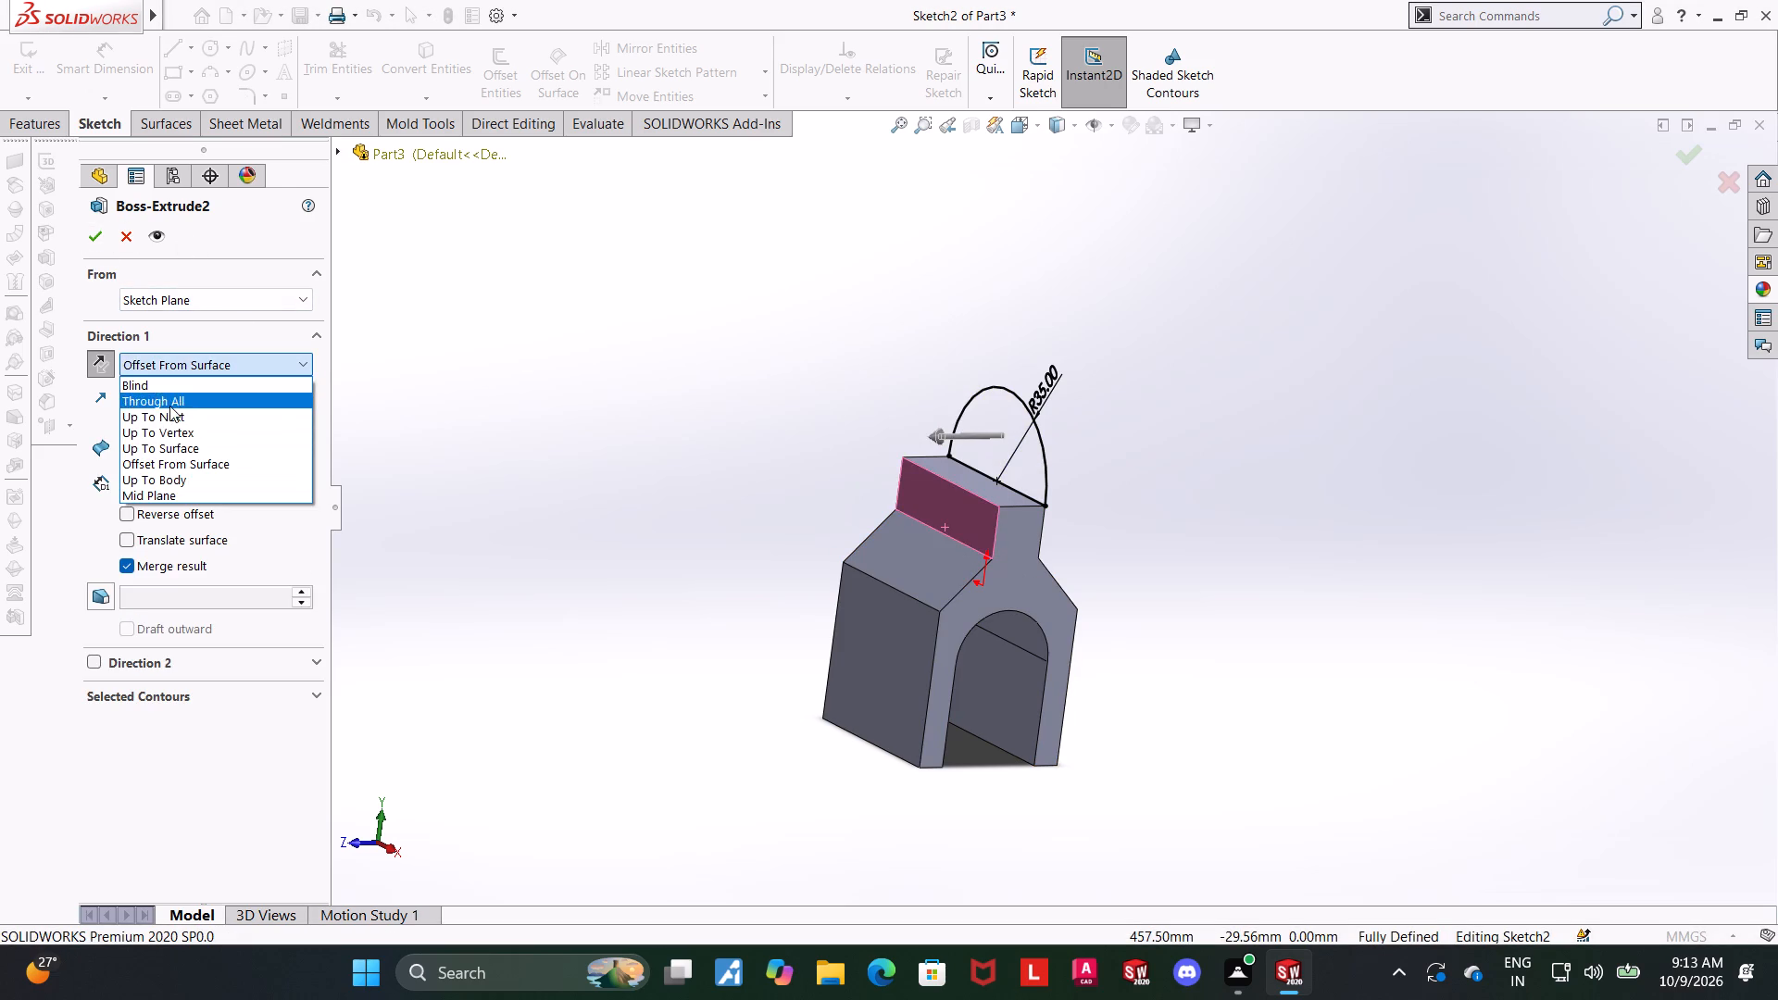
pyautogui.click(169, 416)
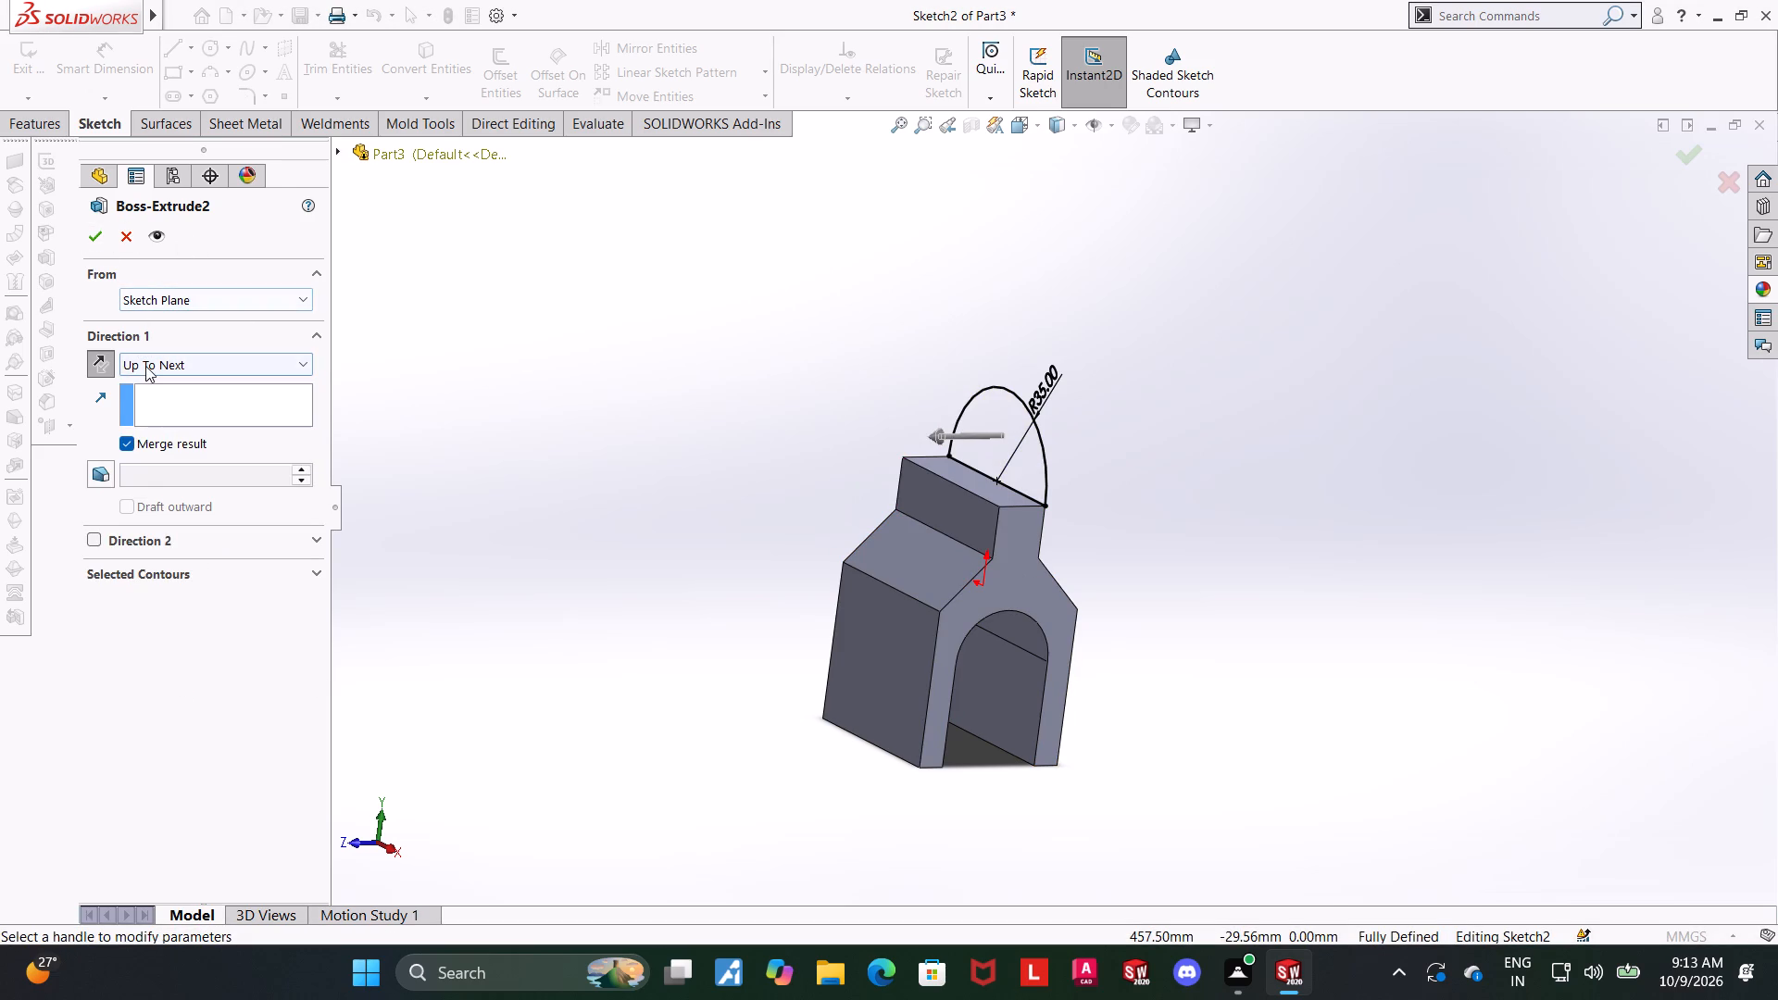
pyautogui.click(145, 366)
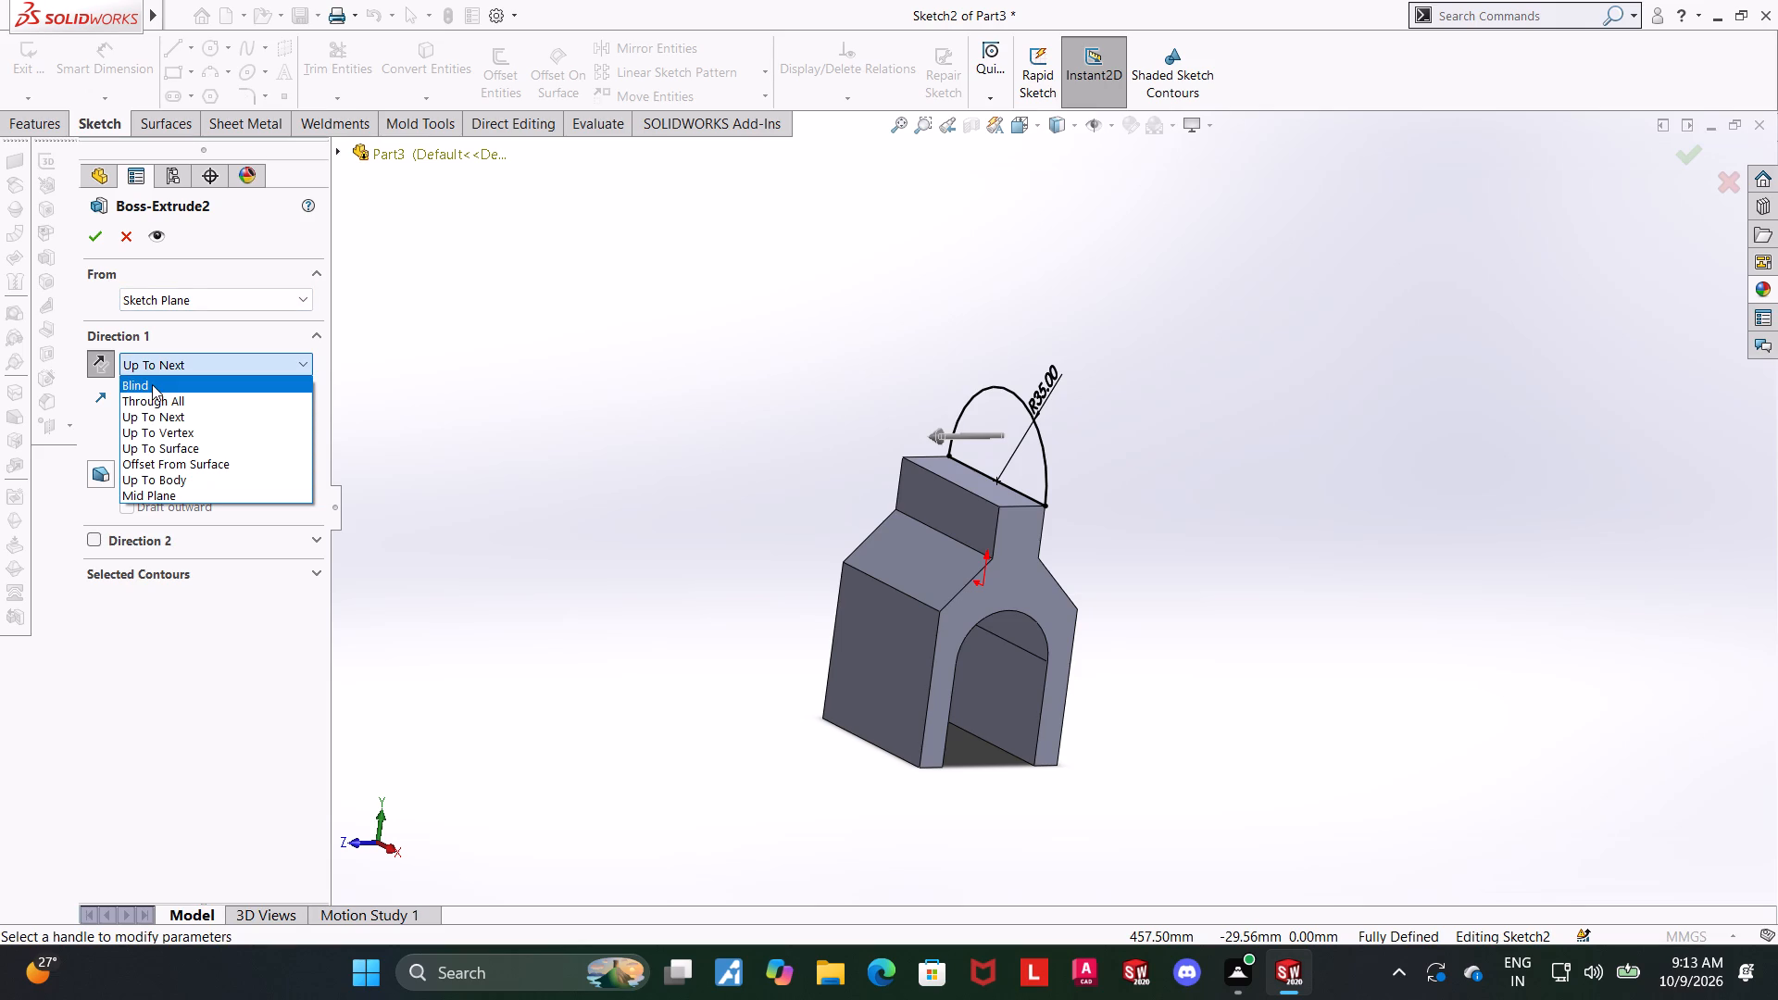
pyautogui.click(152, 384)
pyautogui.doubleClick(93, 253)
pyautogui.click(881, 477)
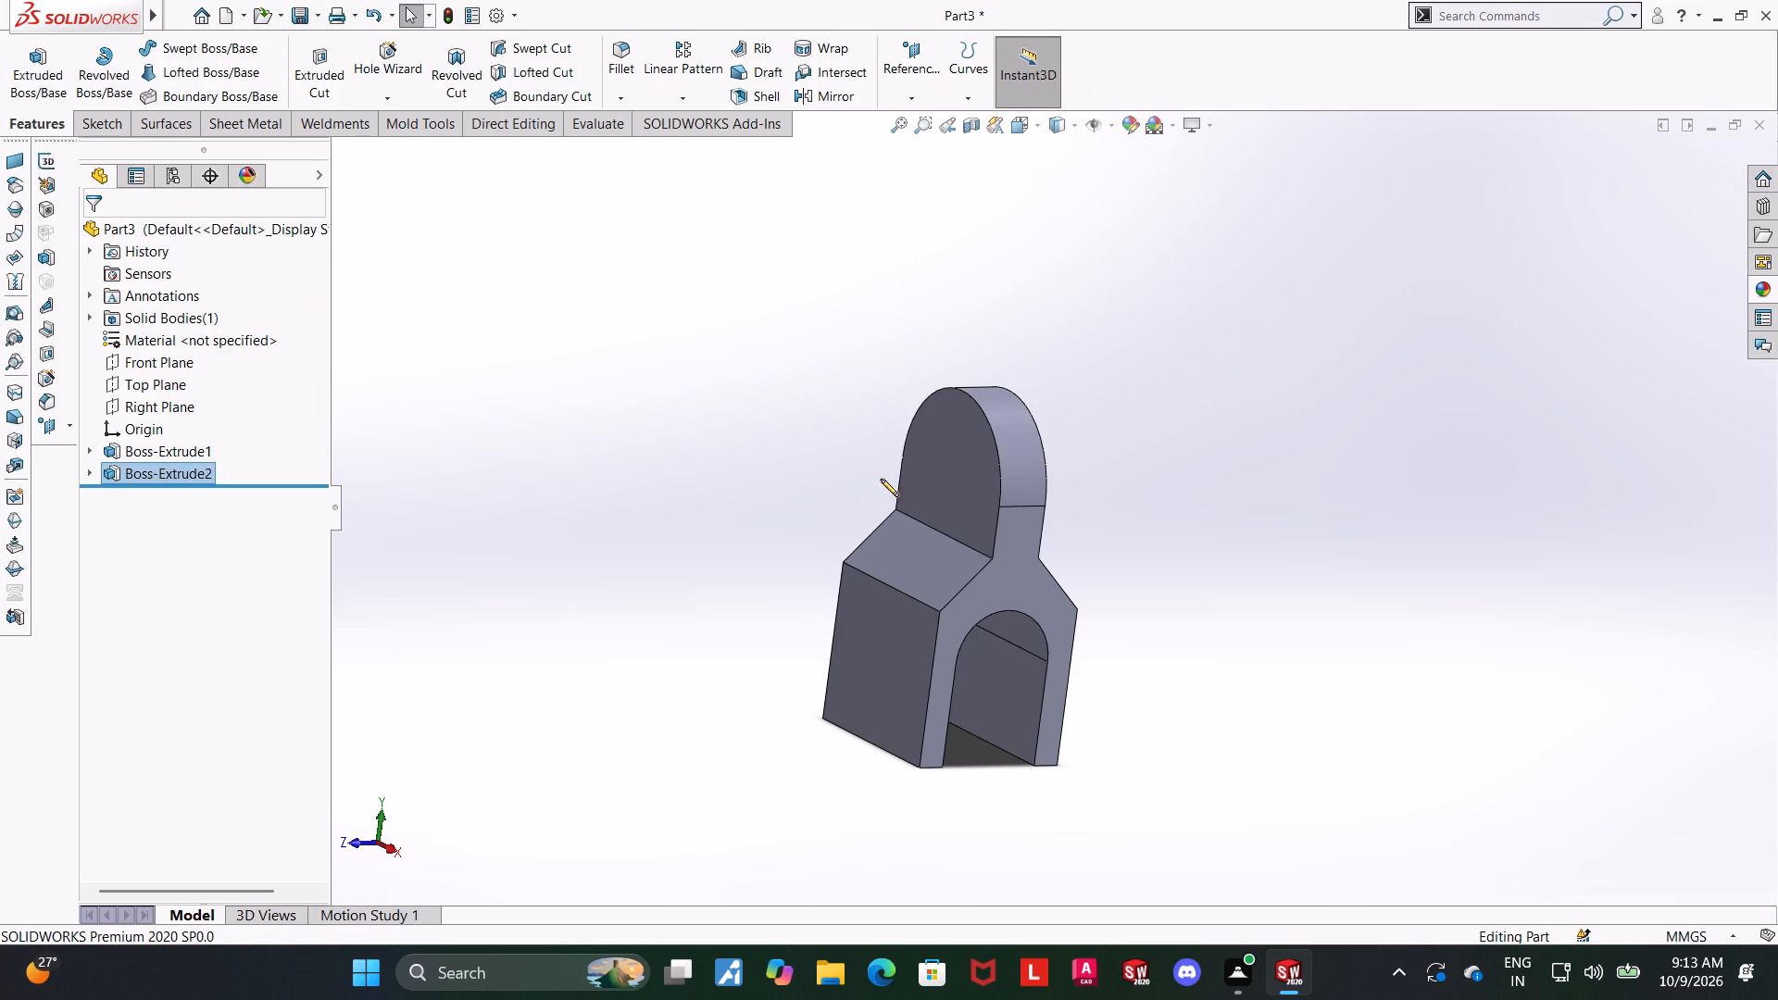
# Start a sketch on the opposite flat face of the neck and boss, and draw a circle about 27 mm in diameter directly above the origin.
pyautogui.moveTo(1399, 472); pyautogui.dragTo(1223, 449, button='middle')
pyautogui.scroll(-1, 1065, 401)
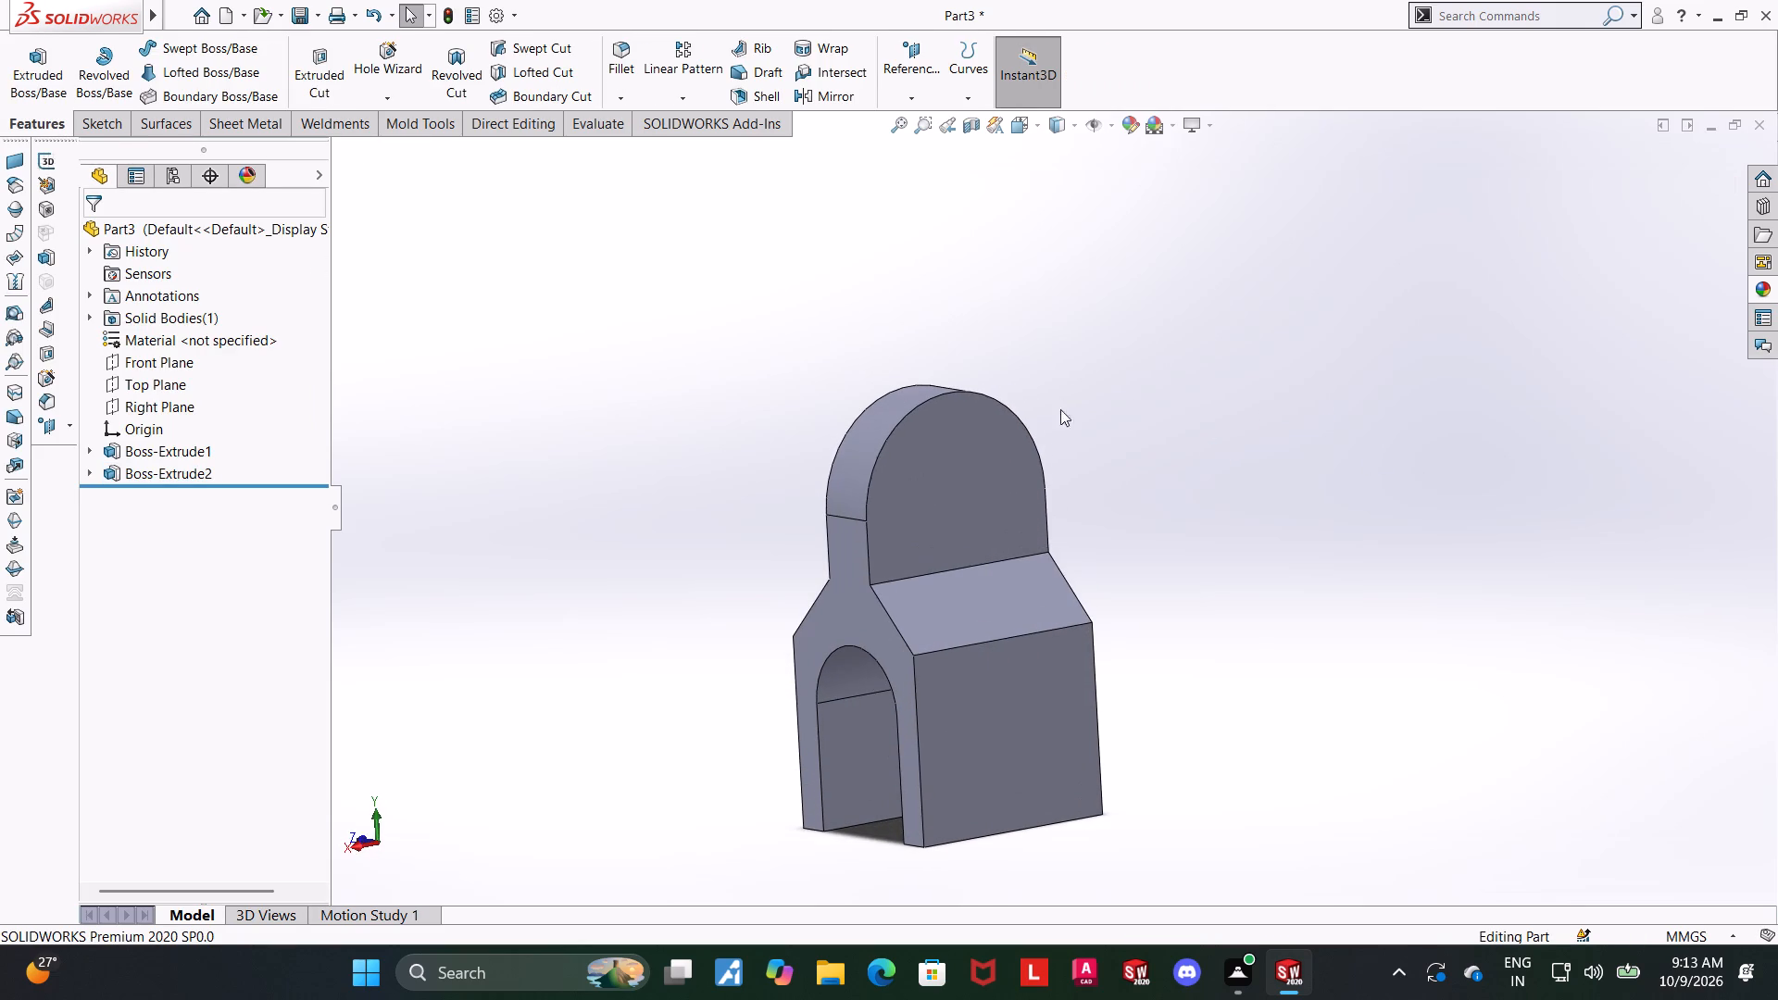
pyautogui.click(950, 480)
pyautogui.click(1034, 437)
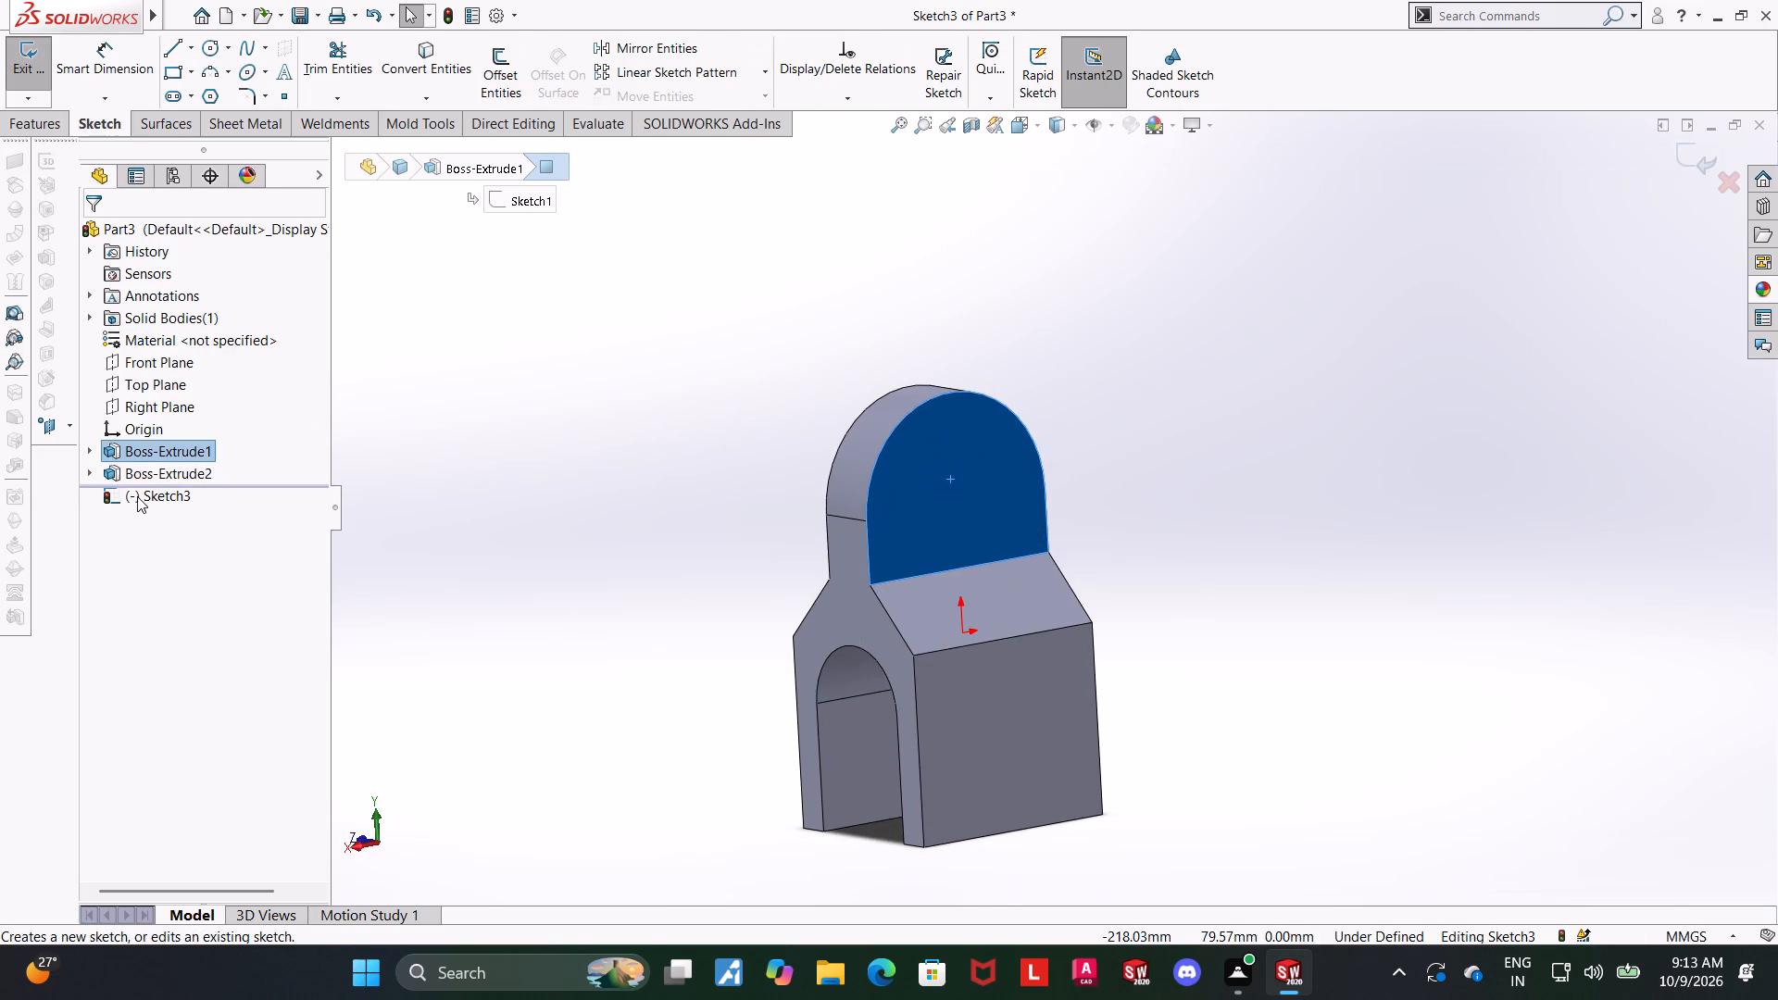
pyautogui.click(137, 496)
pyautogui.click(183, 478)
pyautogui.scroll(1, 1170, 466)
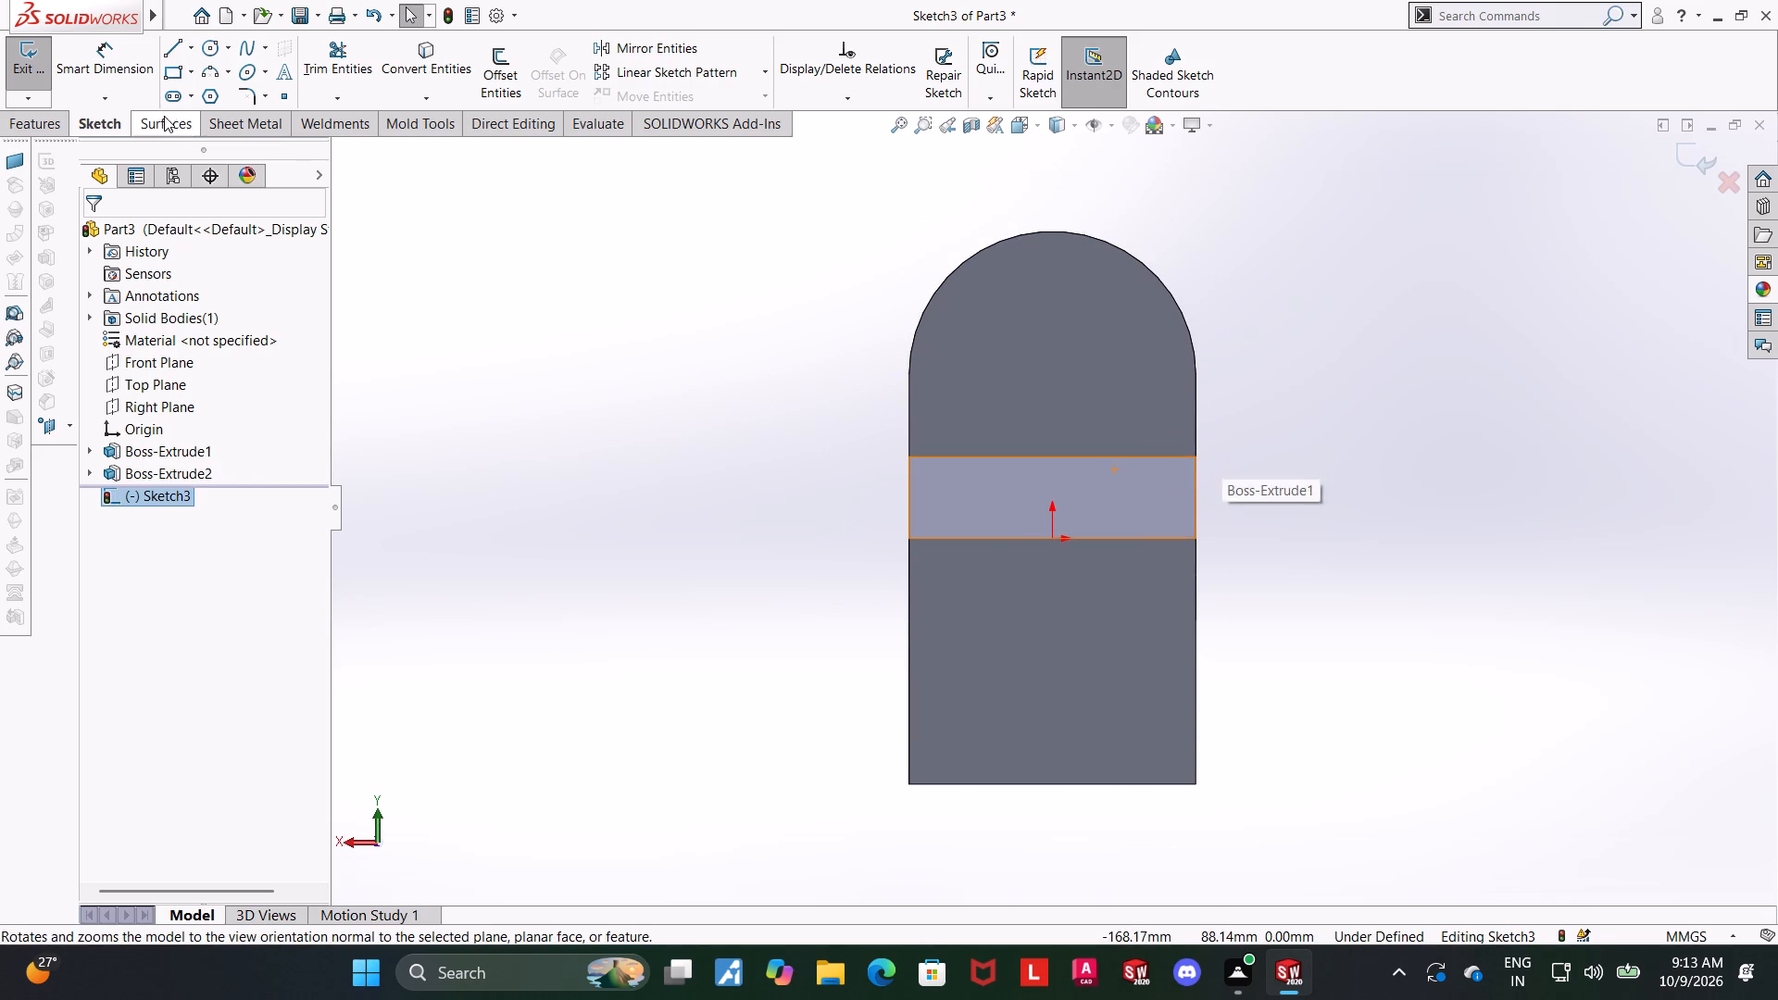
pyautogui.click(207, 53)
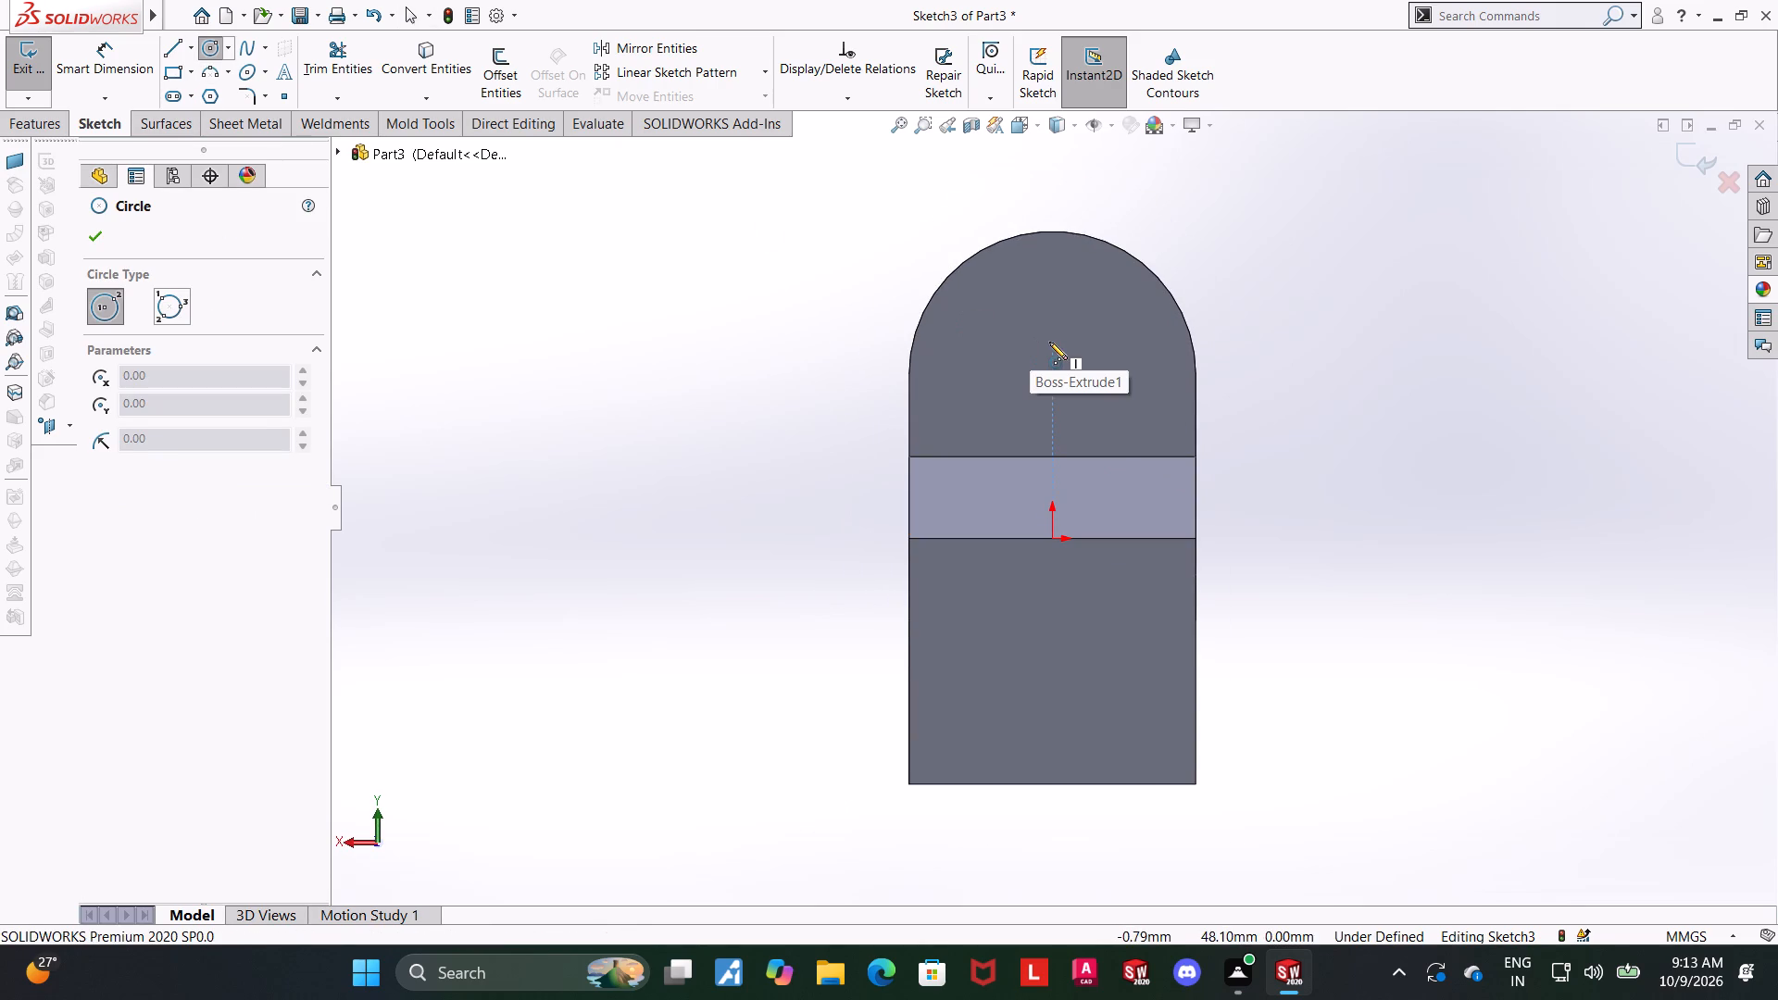
pyautogui.click(1049, 342)
pyautogui.click(1084, 297)
pyautogui.press('Escape')
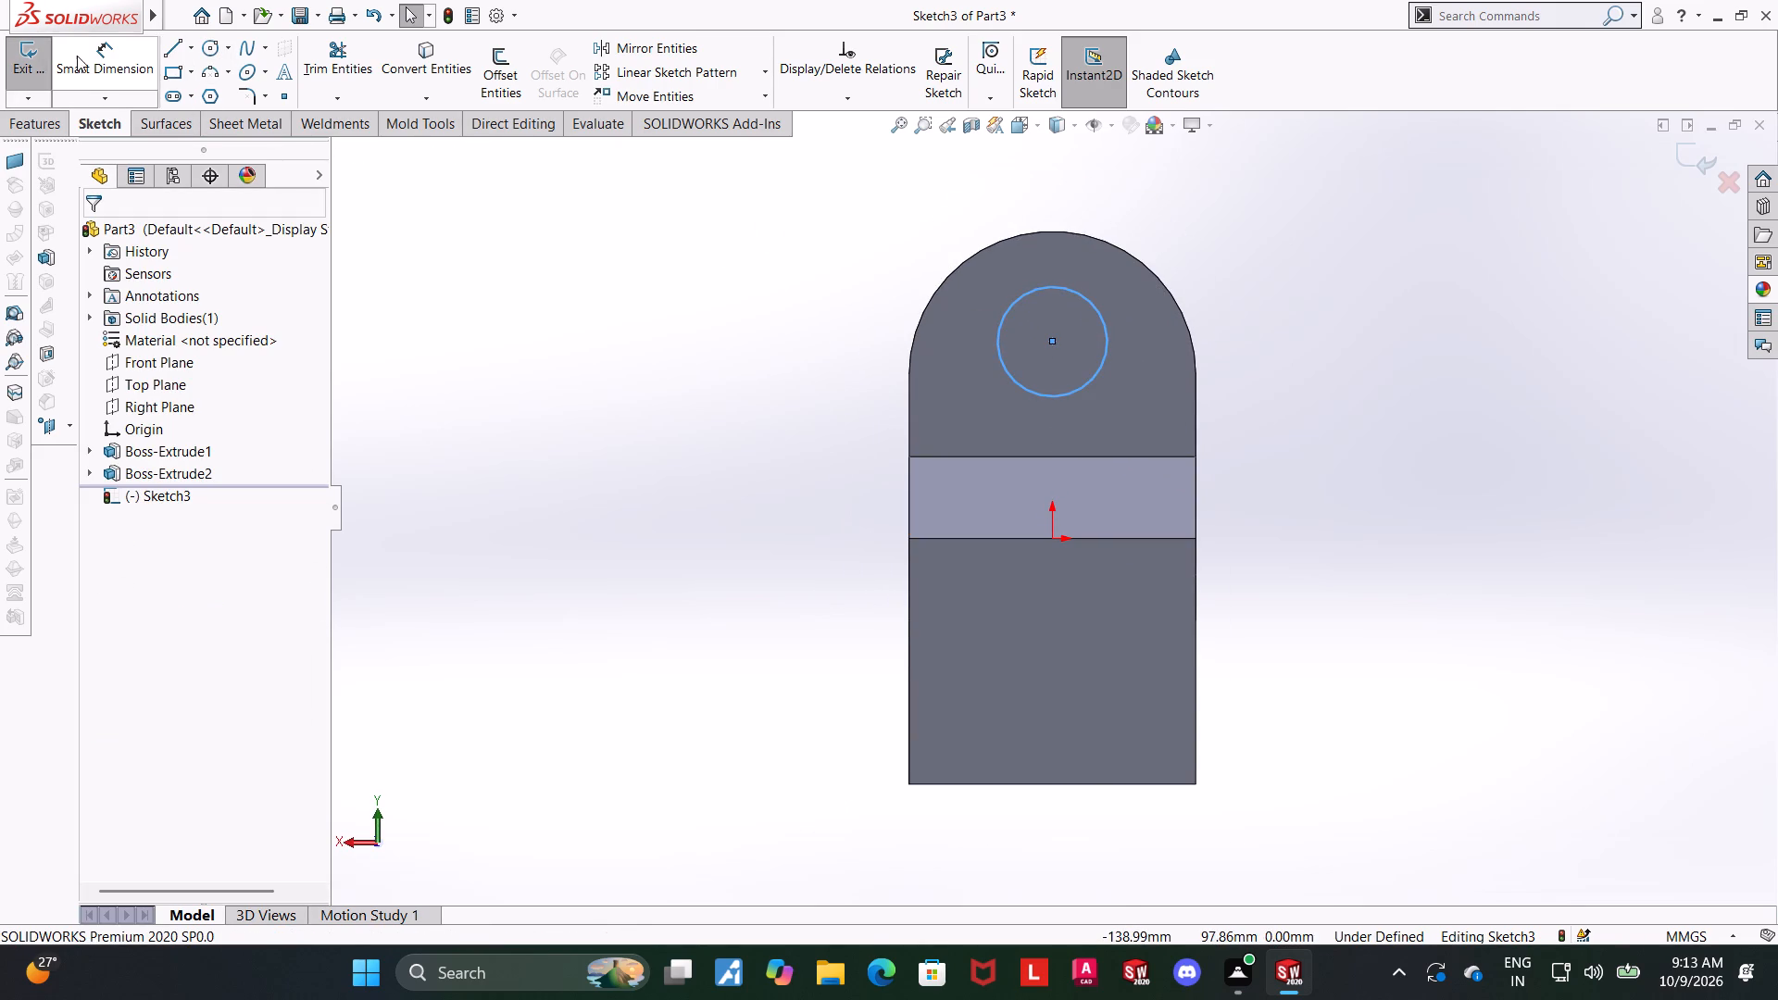
# Dimension the circle's diameter as 30 mm, placing the dimension below the circle.
pyautogui.click(77, 56)
pyautogui.click(1067, 394)
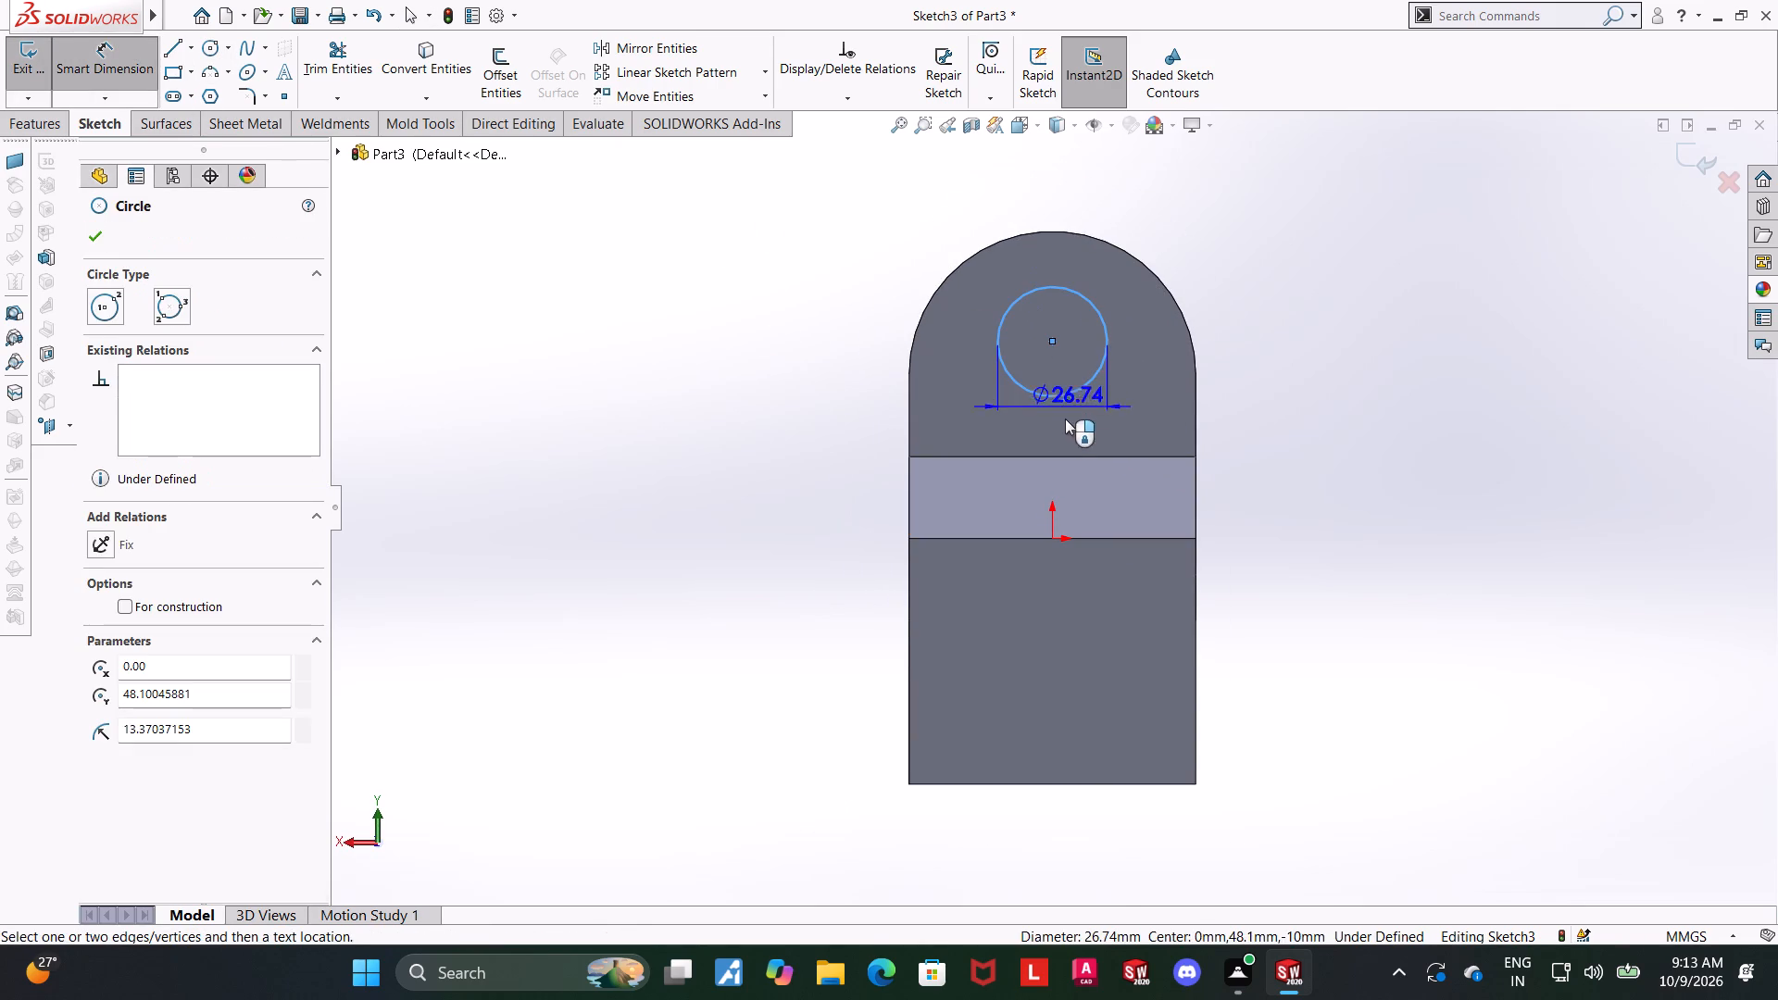
pyautogui.click(1064, 431)
pyautogui.write('30')
pyautogui.press('Return')
pyautogui.press('Escape')
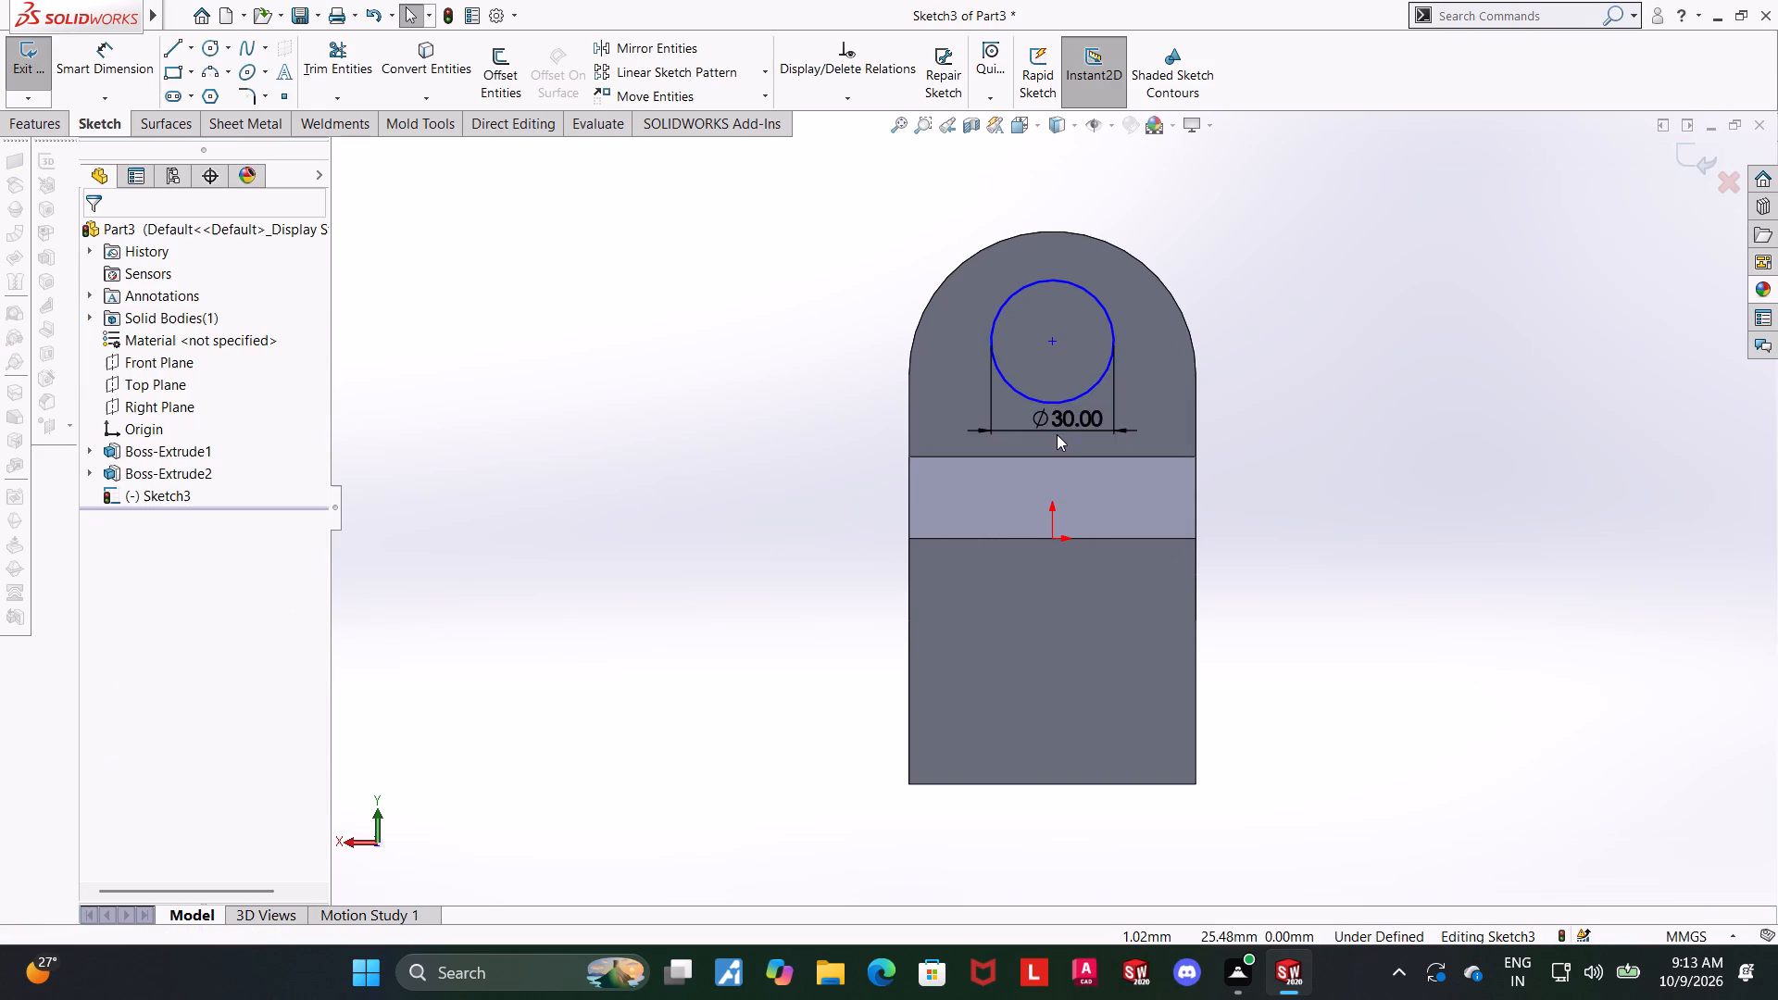
pyautogui.press('Escape')
# Make the 30 mm circle concentric with the boss's arched outer edge.
pyautogui.click(1079, 236)
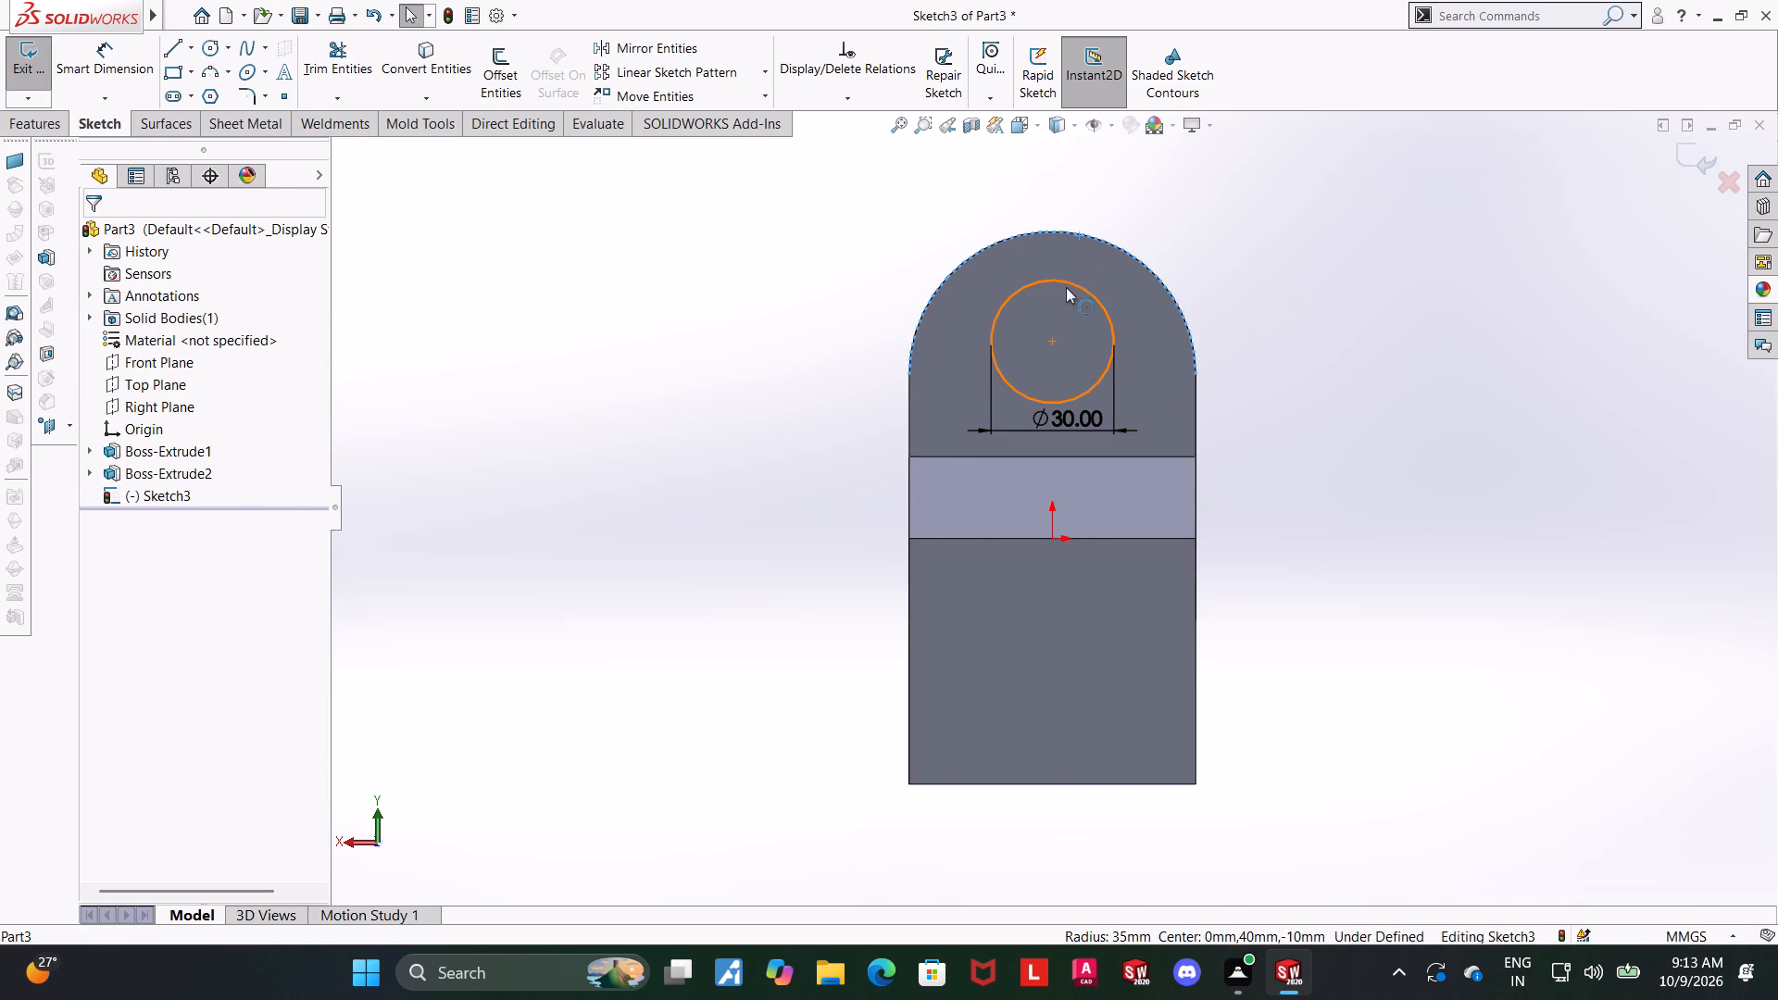
pyautogui.keyDown('ctrl'); pyautogui.click(1066, 281); pyautogui.keyUp('ctrl')
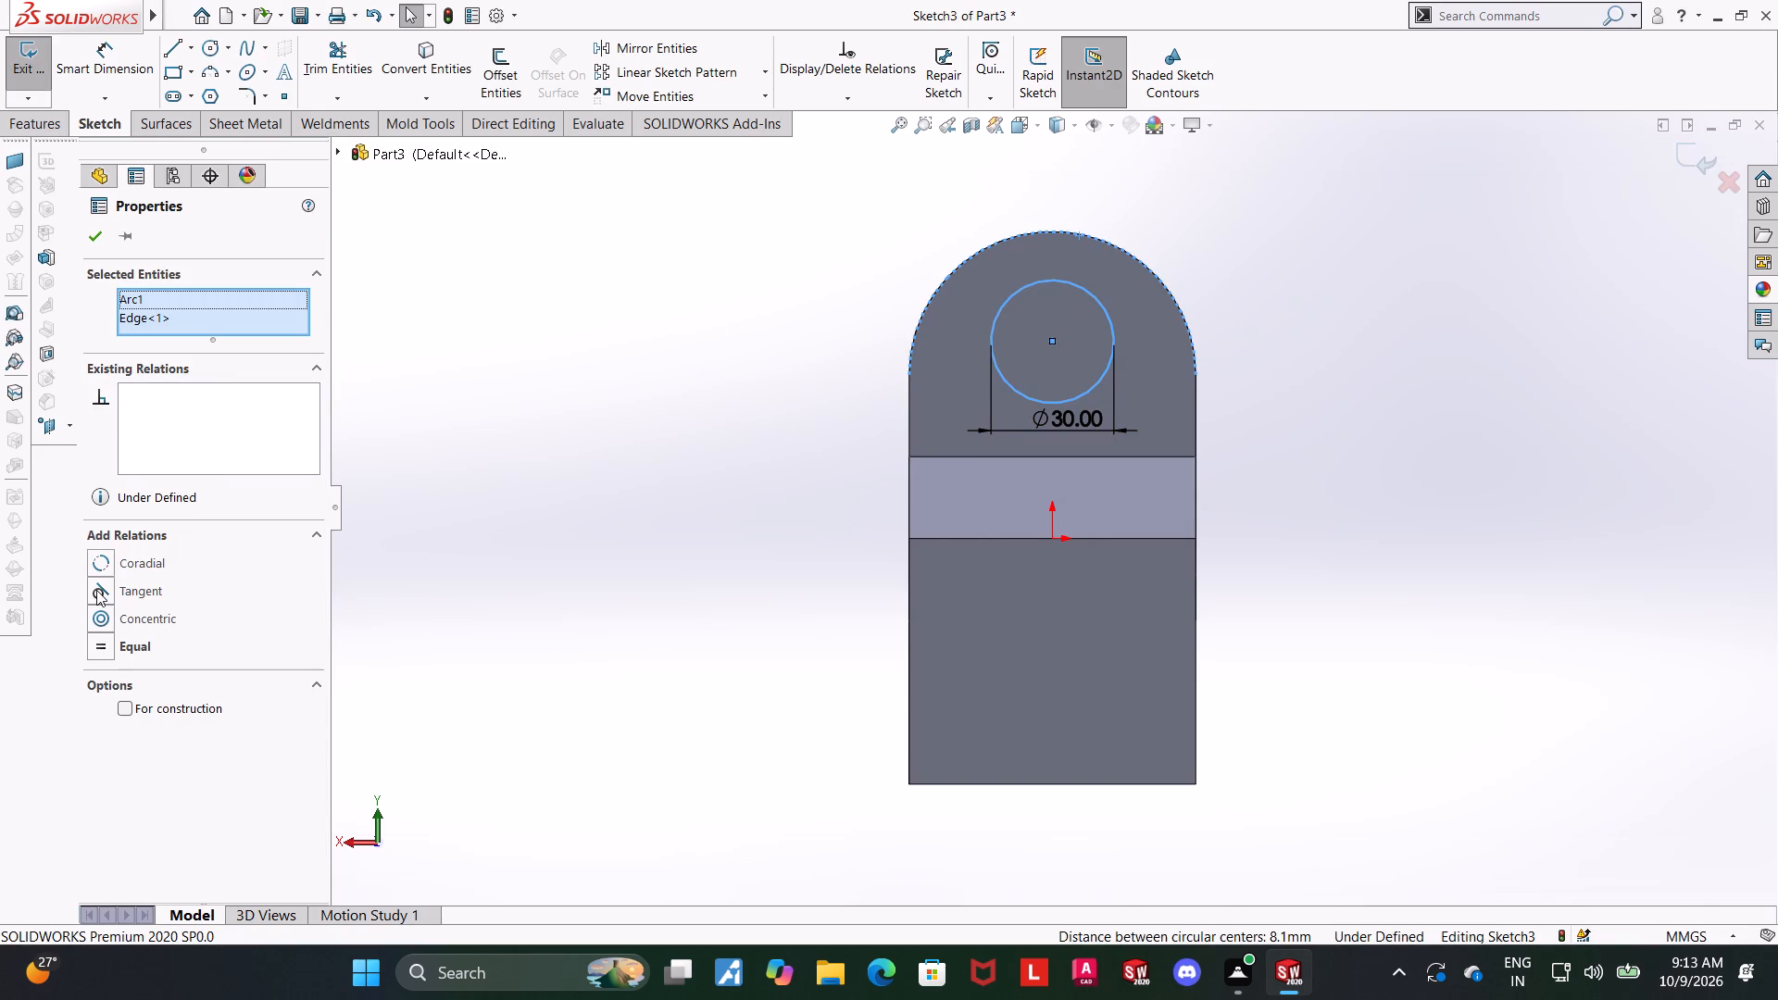
pyautogui.click(96, 590)
pyautogui.hotkey('ctrl', 'z')
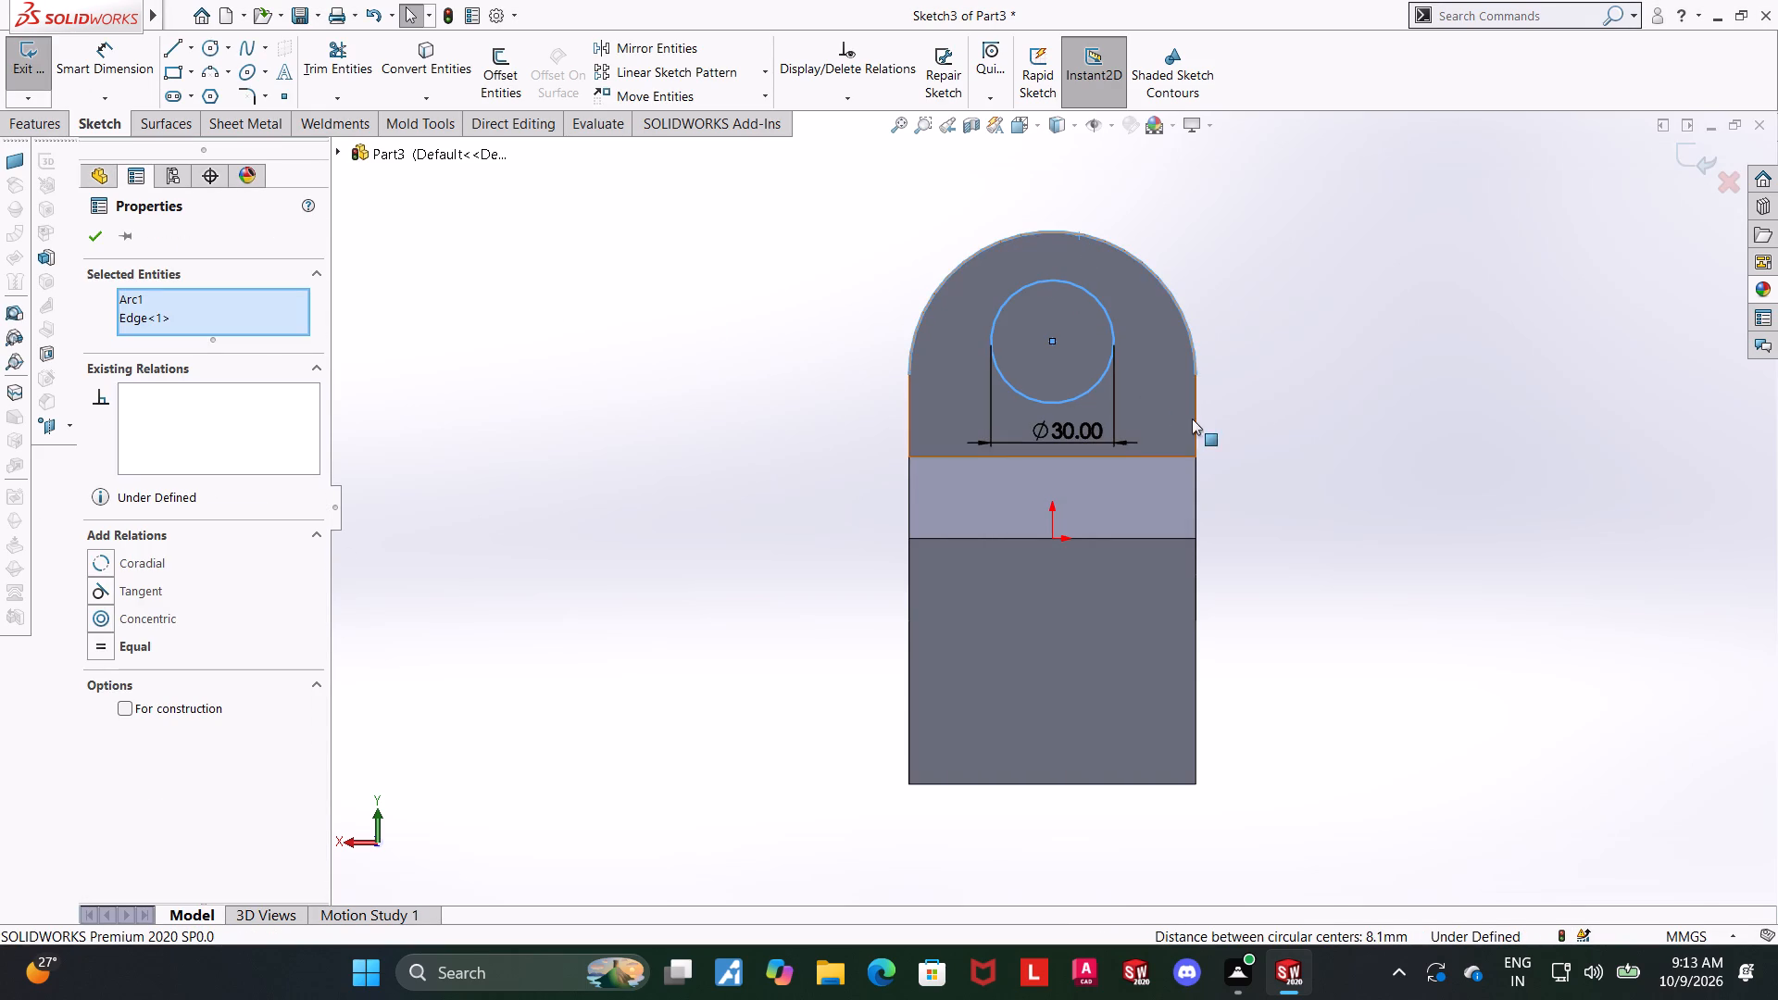
pyautogui.click(101, 613)
pyautogui.click(896, 456)
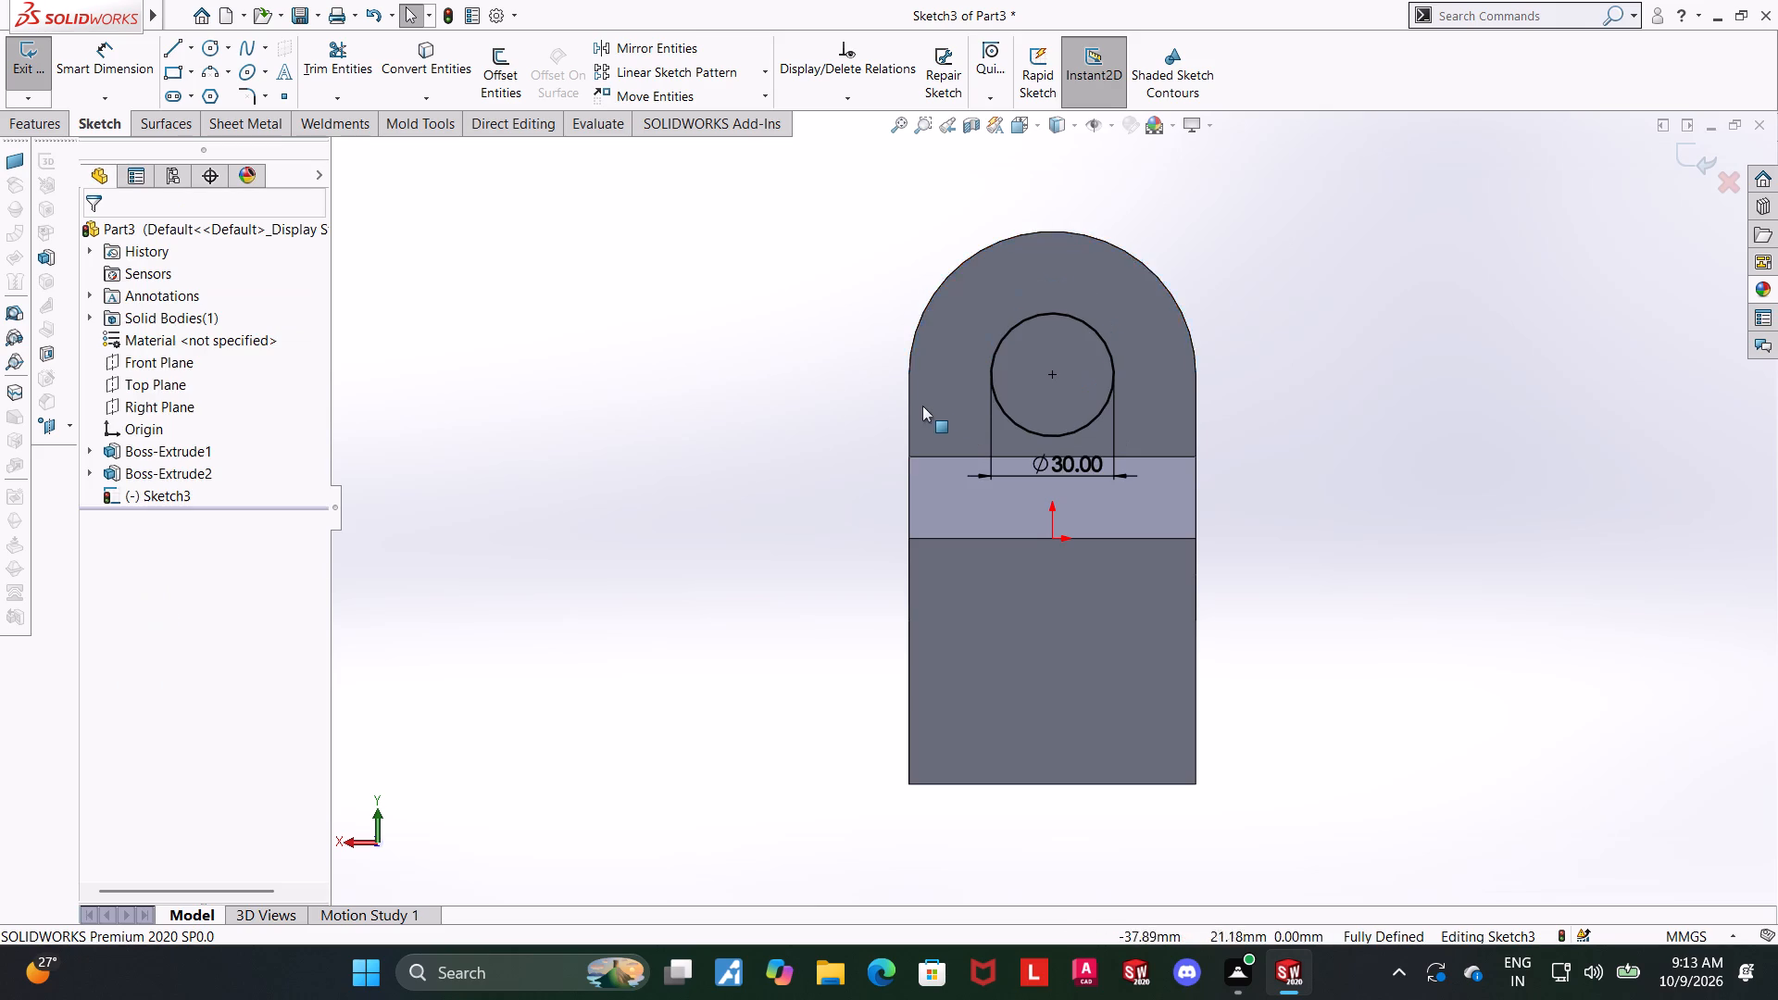
pyautogui.press('Escape')
pyautogui.press('Escape')
# Sketch a second circle about 37 mm in diameter on the lower body, directly below the origin.
pyautogui.click(199, 72)
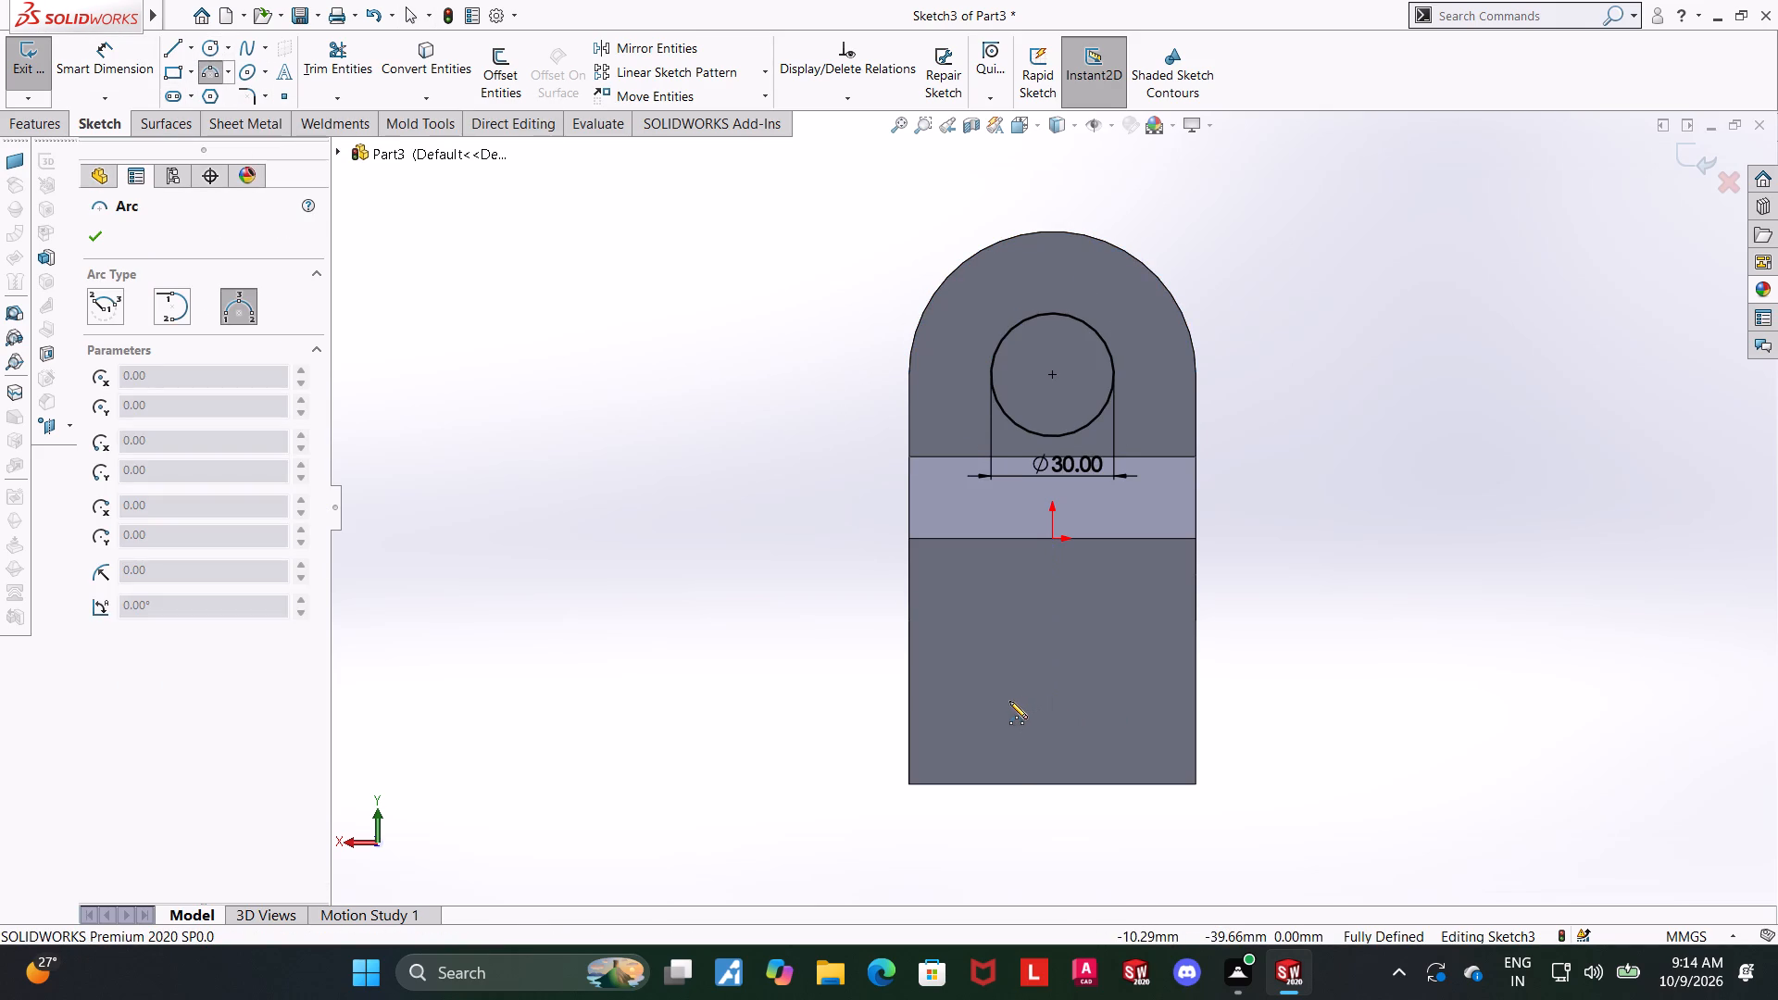
pyautogui.press('Escape')
pyautogui.click(212, 44)
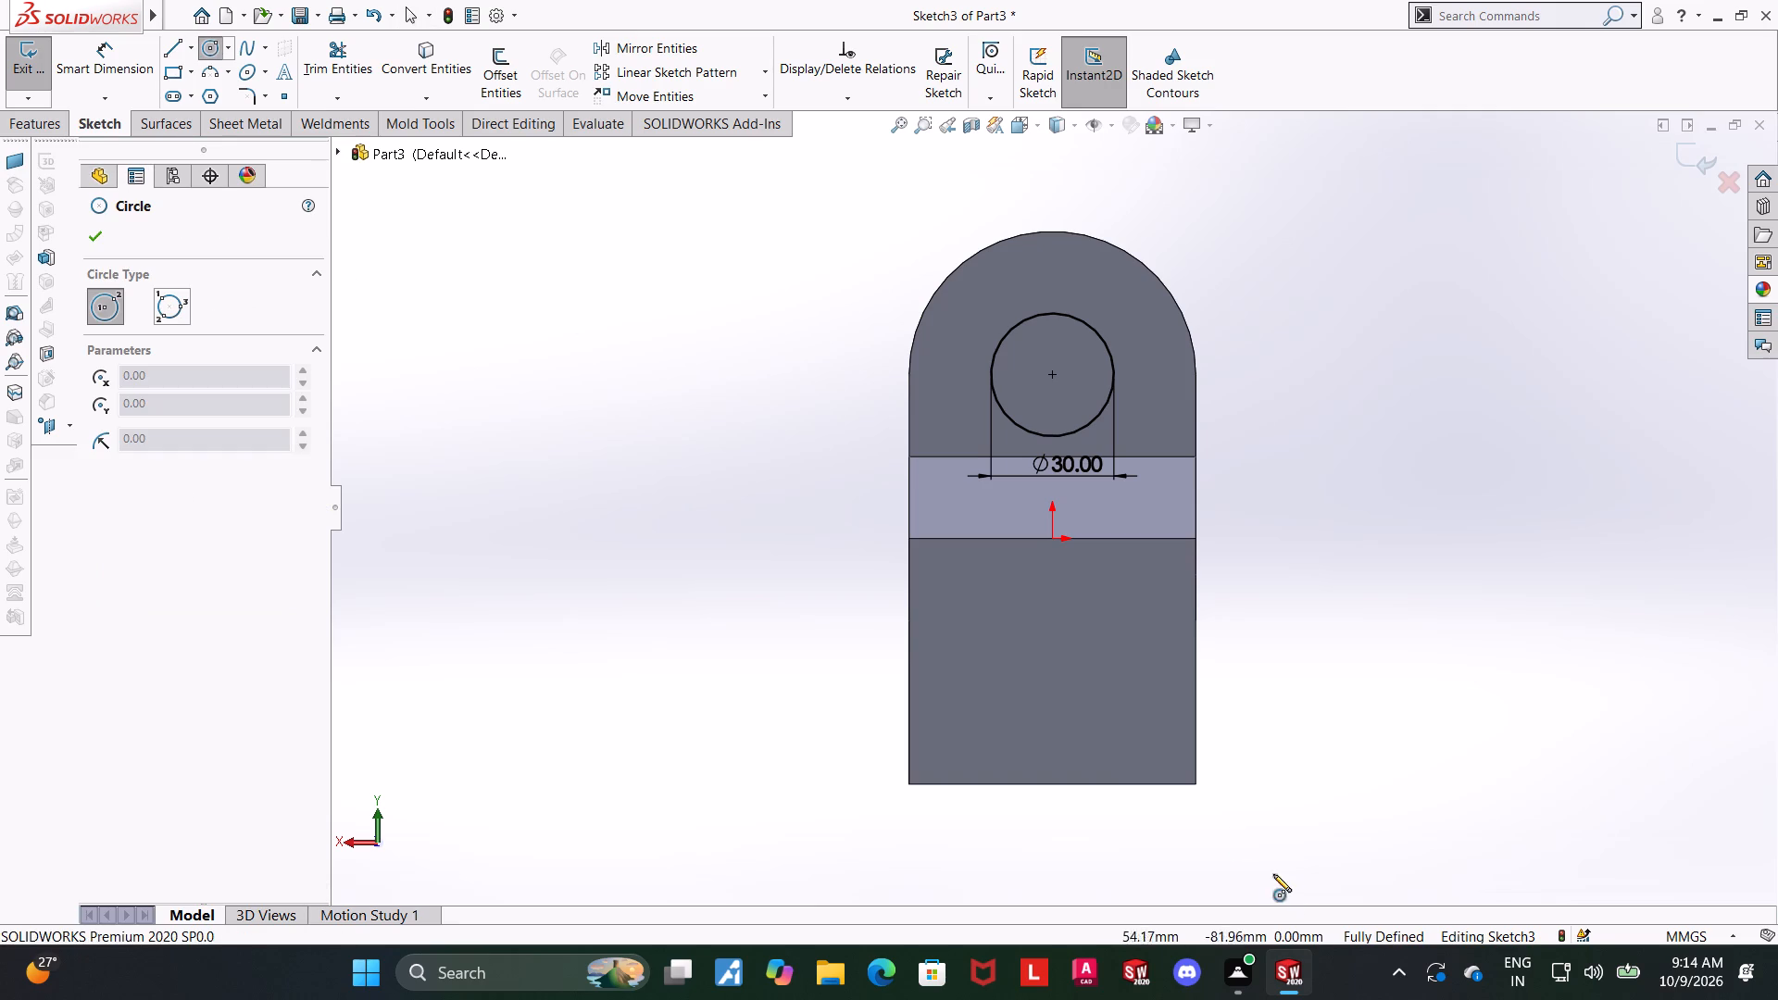
pyautogui.click(1049, 670)
pyautogui.click(1122, 642)
pyautogui.press('Escape')
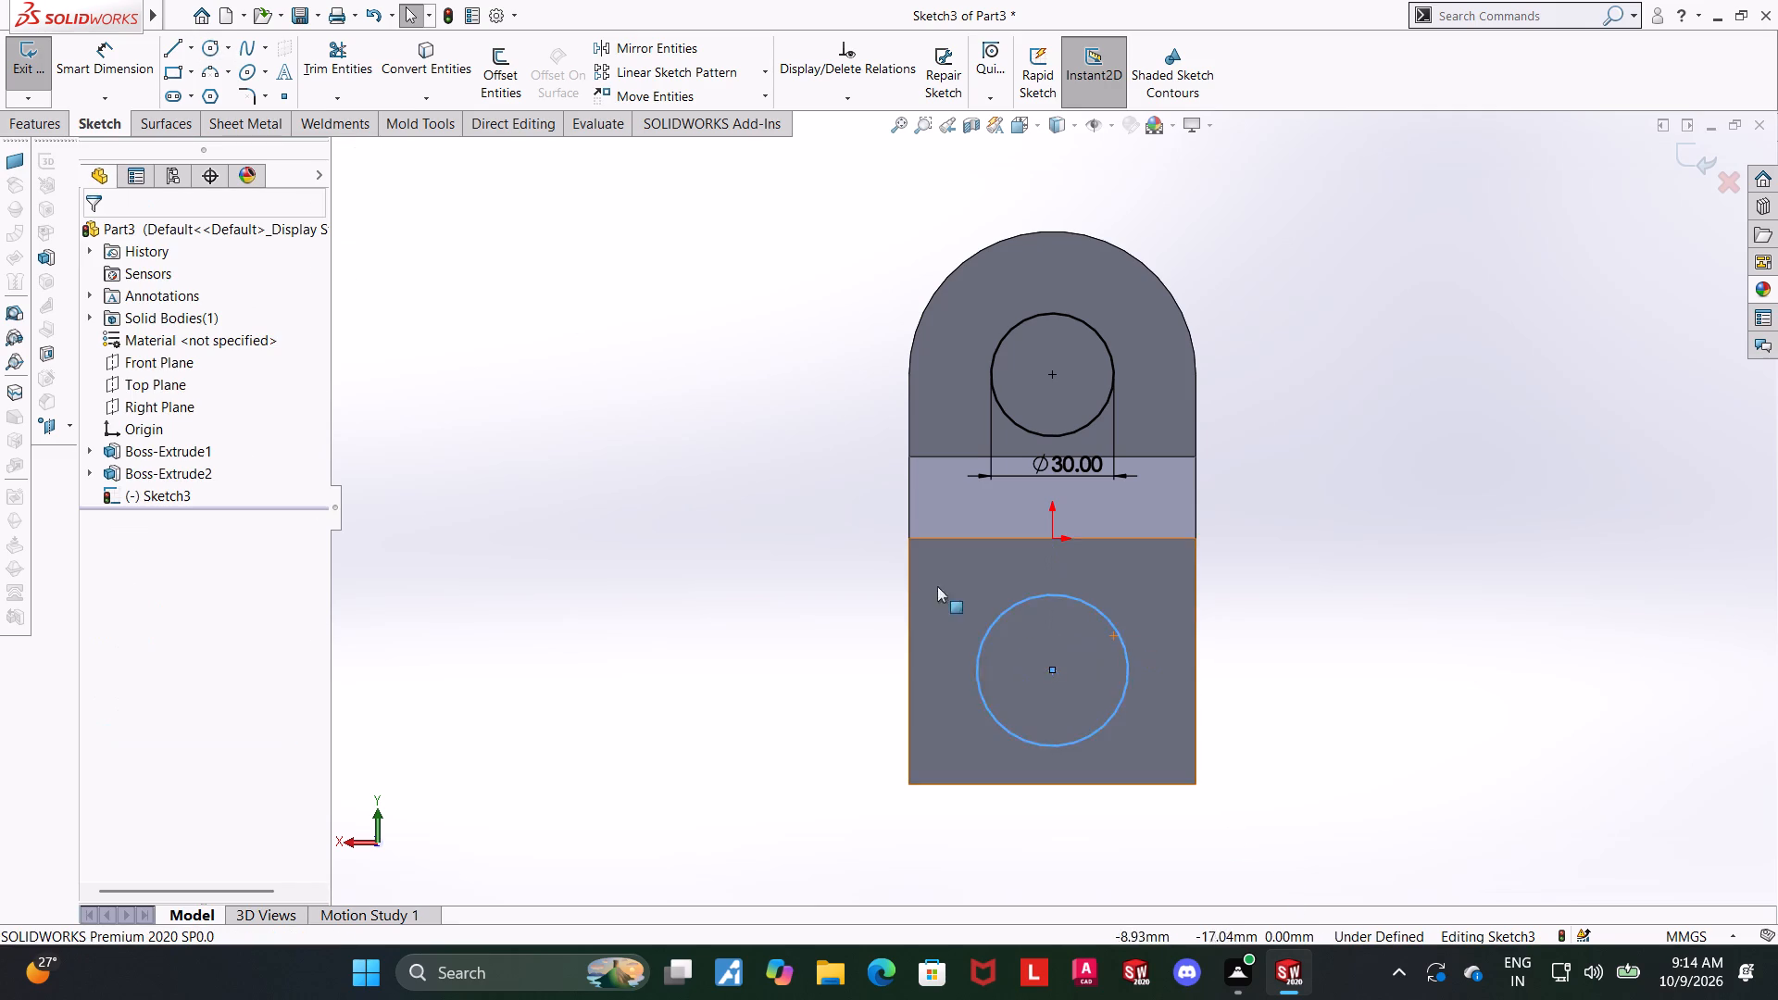
pyautogui.press('Escape')
# Dimension the lower circle's diameter as 20 mm.
pyautogui.click(119, 63)
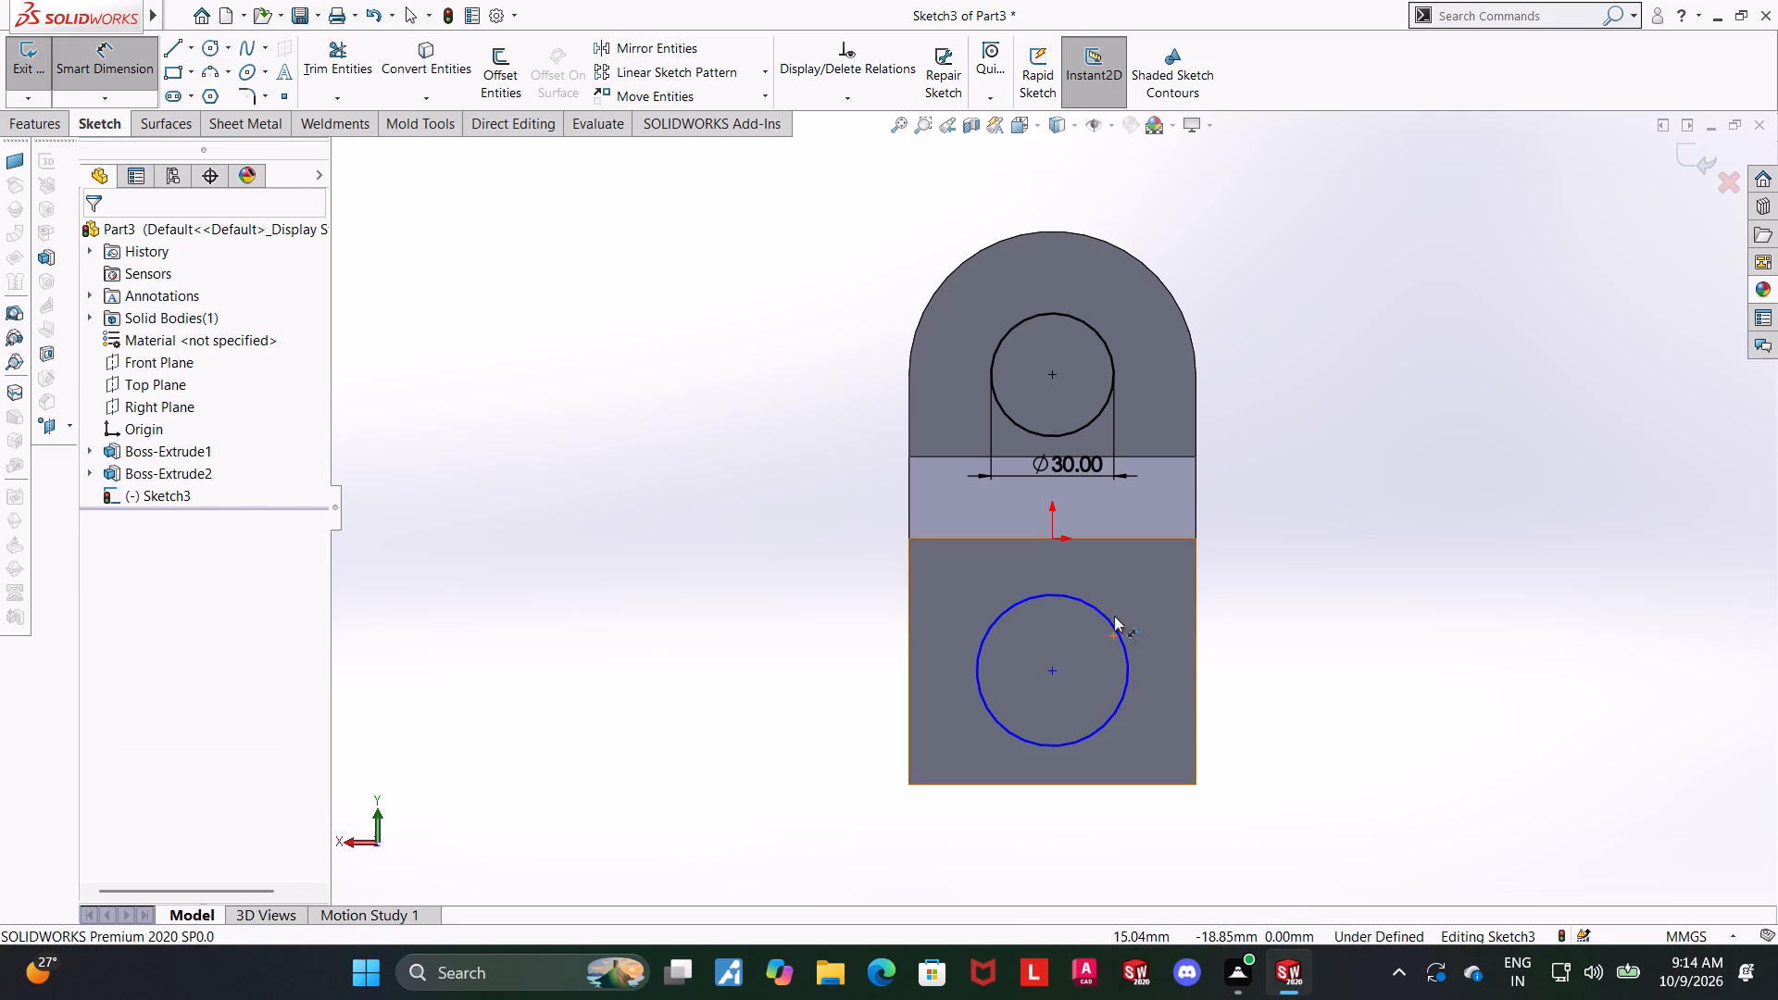
pyautogui.click(1111, 616)
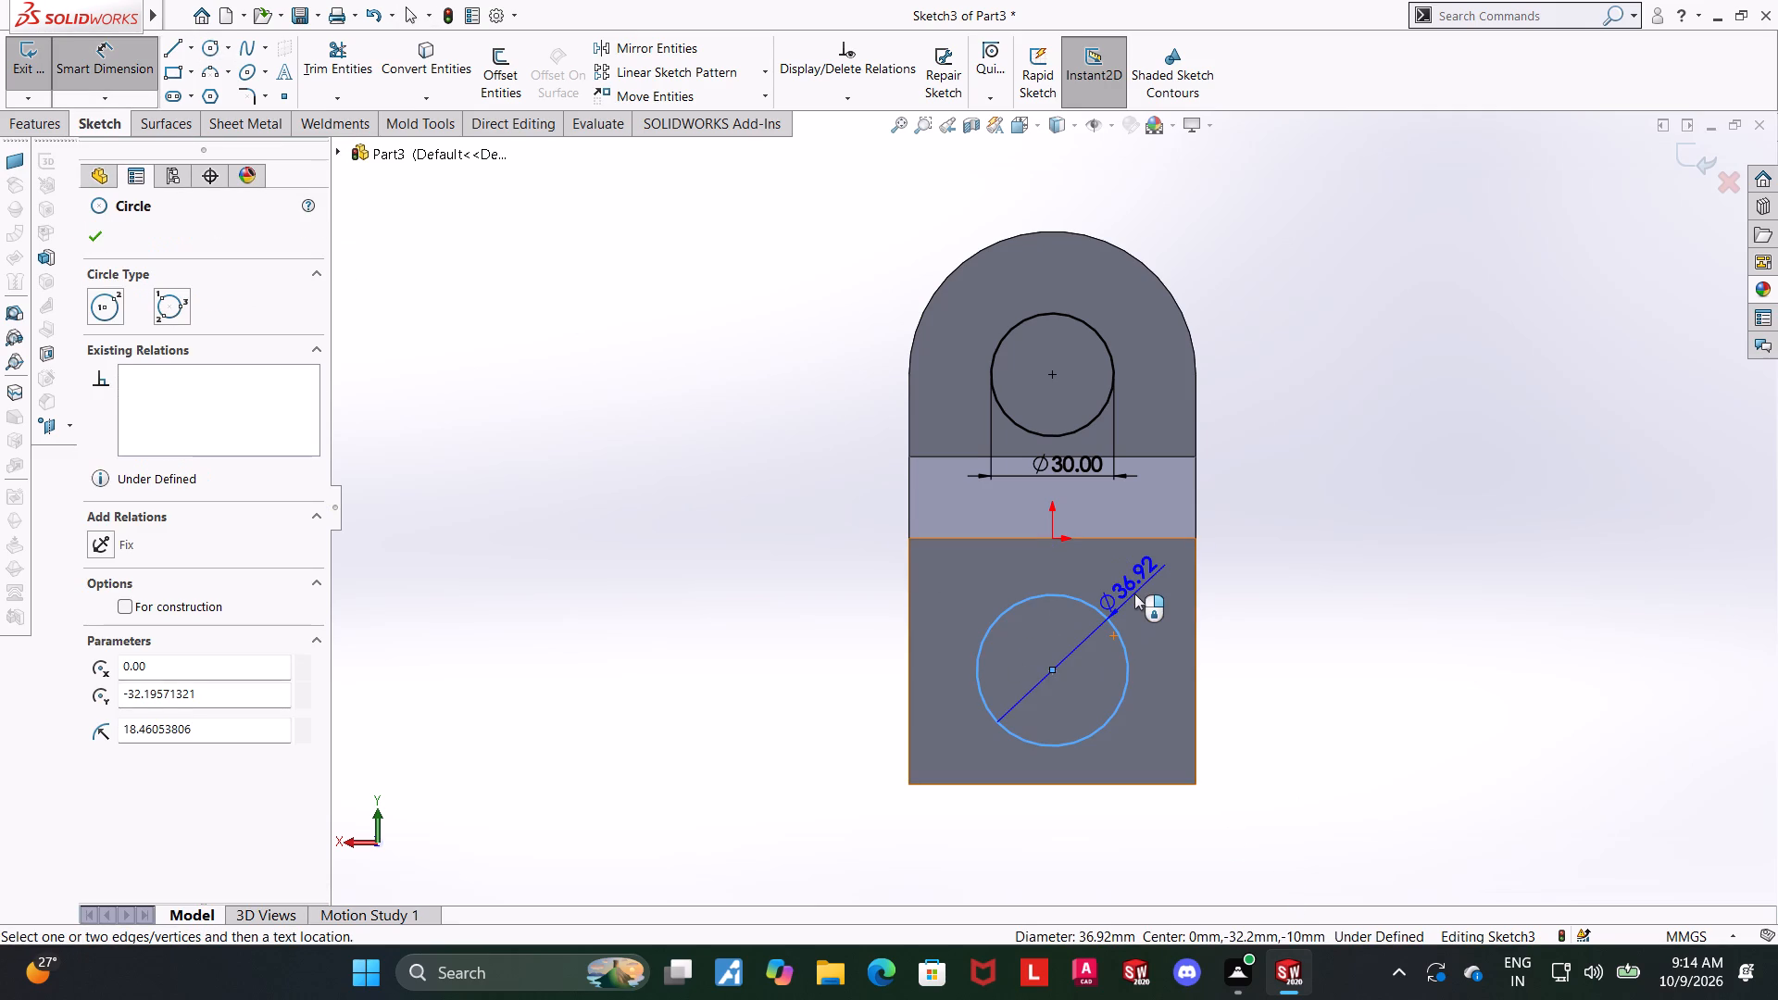
pyautogui.click(1134, 594)
pyautogui.write('20')
pyautogui.press('Return')
pyautogui.press('Escape')
pyautogui.press('Escape')
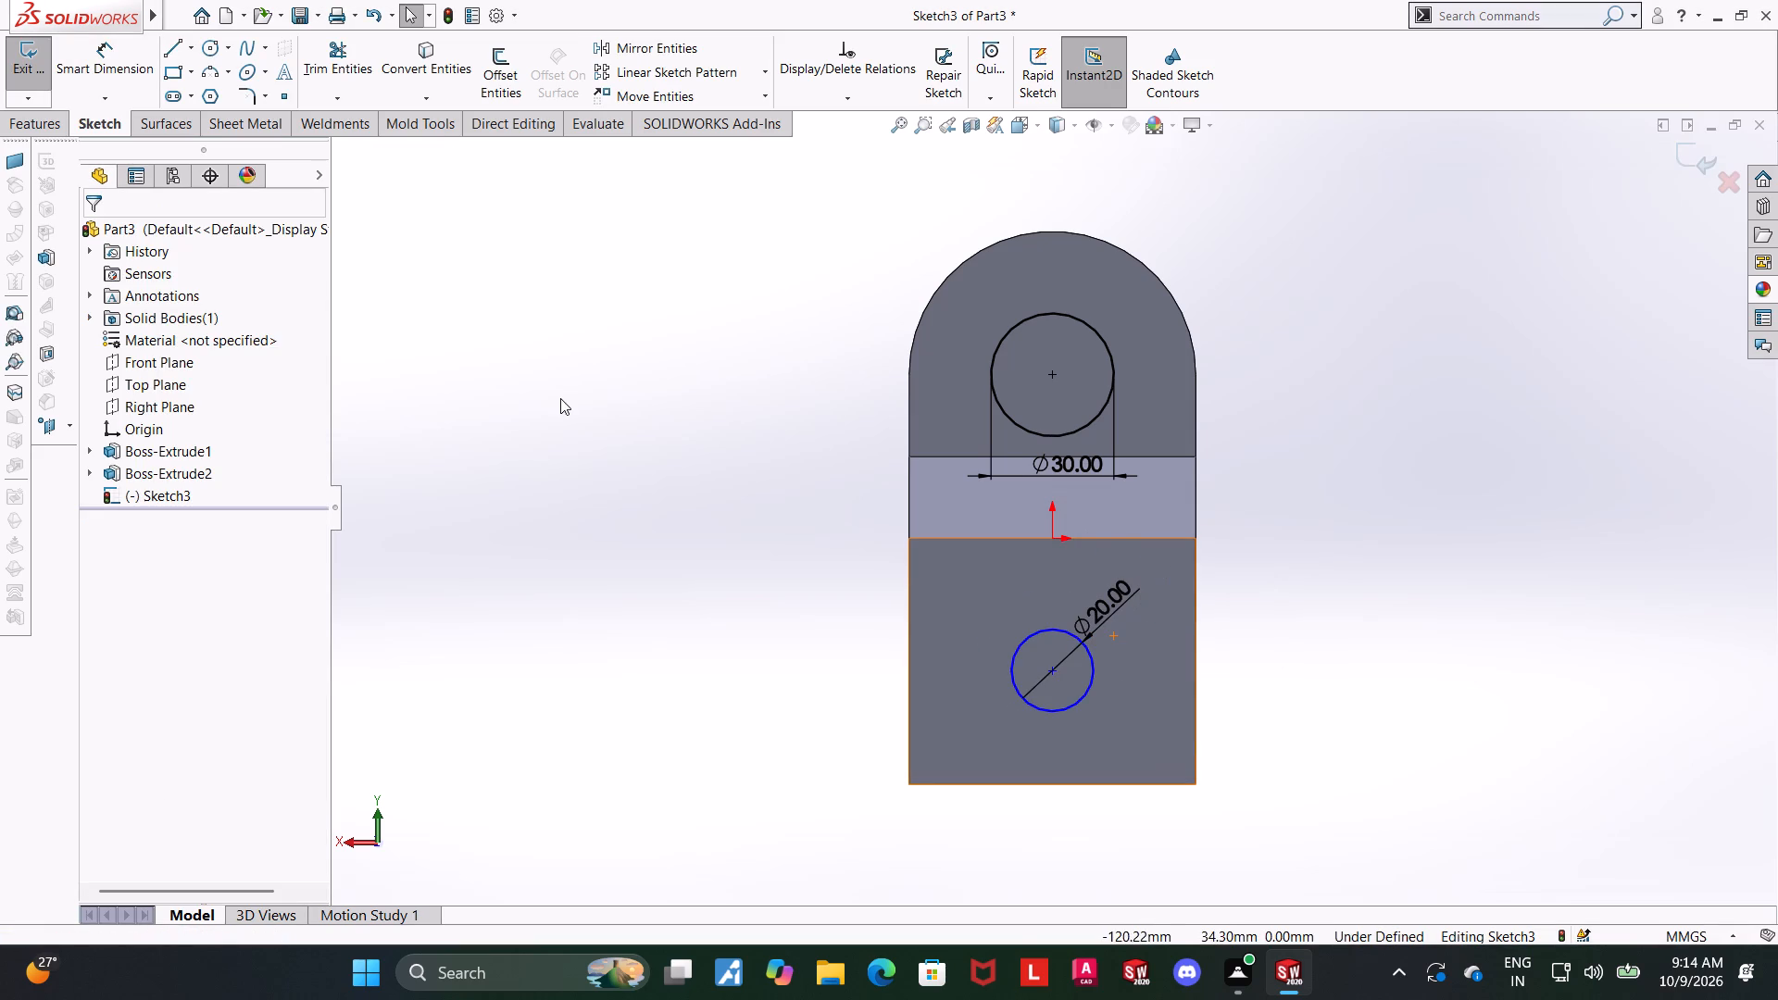
# Add a Vertical relation between the origin and the lower circle's centre.
pyautogui.click(1052, 539)
pyautogui.keyDown('ctrl'); pyautogui.click(1054, 671); pyautogui.keyUp('ctrl')
pyautogui.click(92, 593)
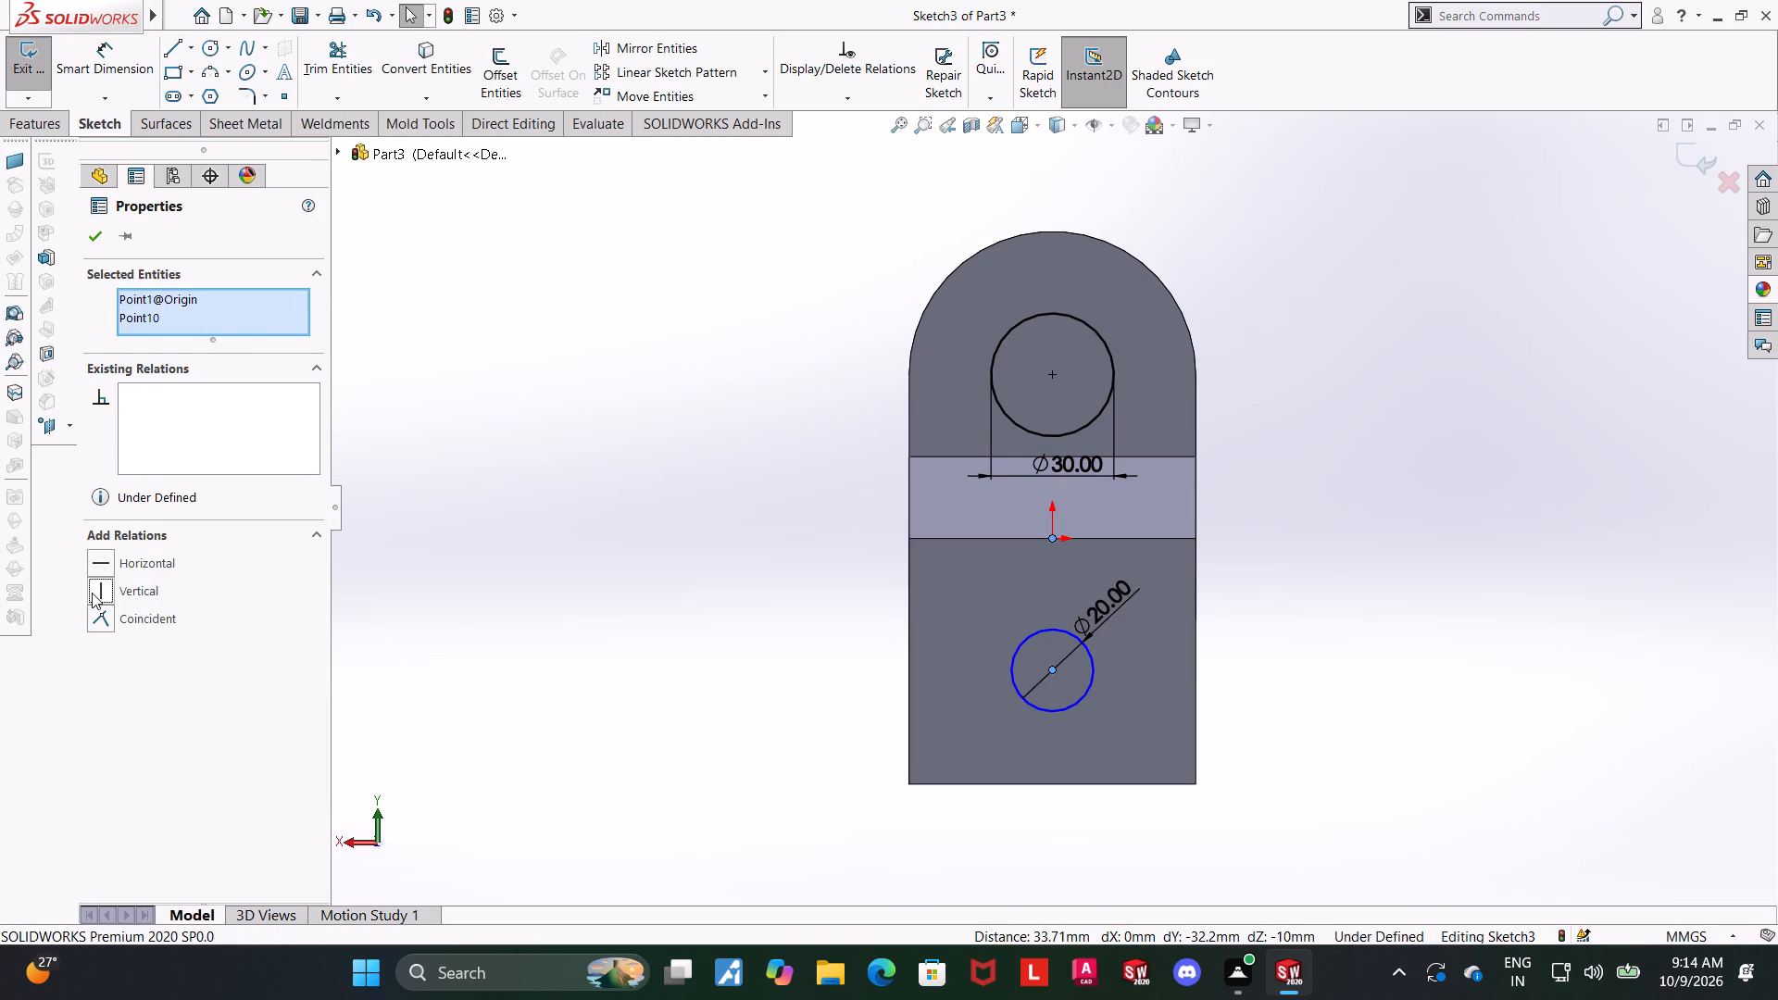
pyautogui.press('Escape')
pyautogui.press('Escape')
# Sketch a vertical line about 29 mm long from the 20 mm circle's left quadrant down to the body's bottom edge.
pyautogui.click(169, 37)
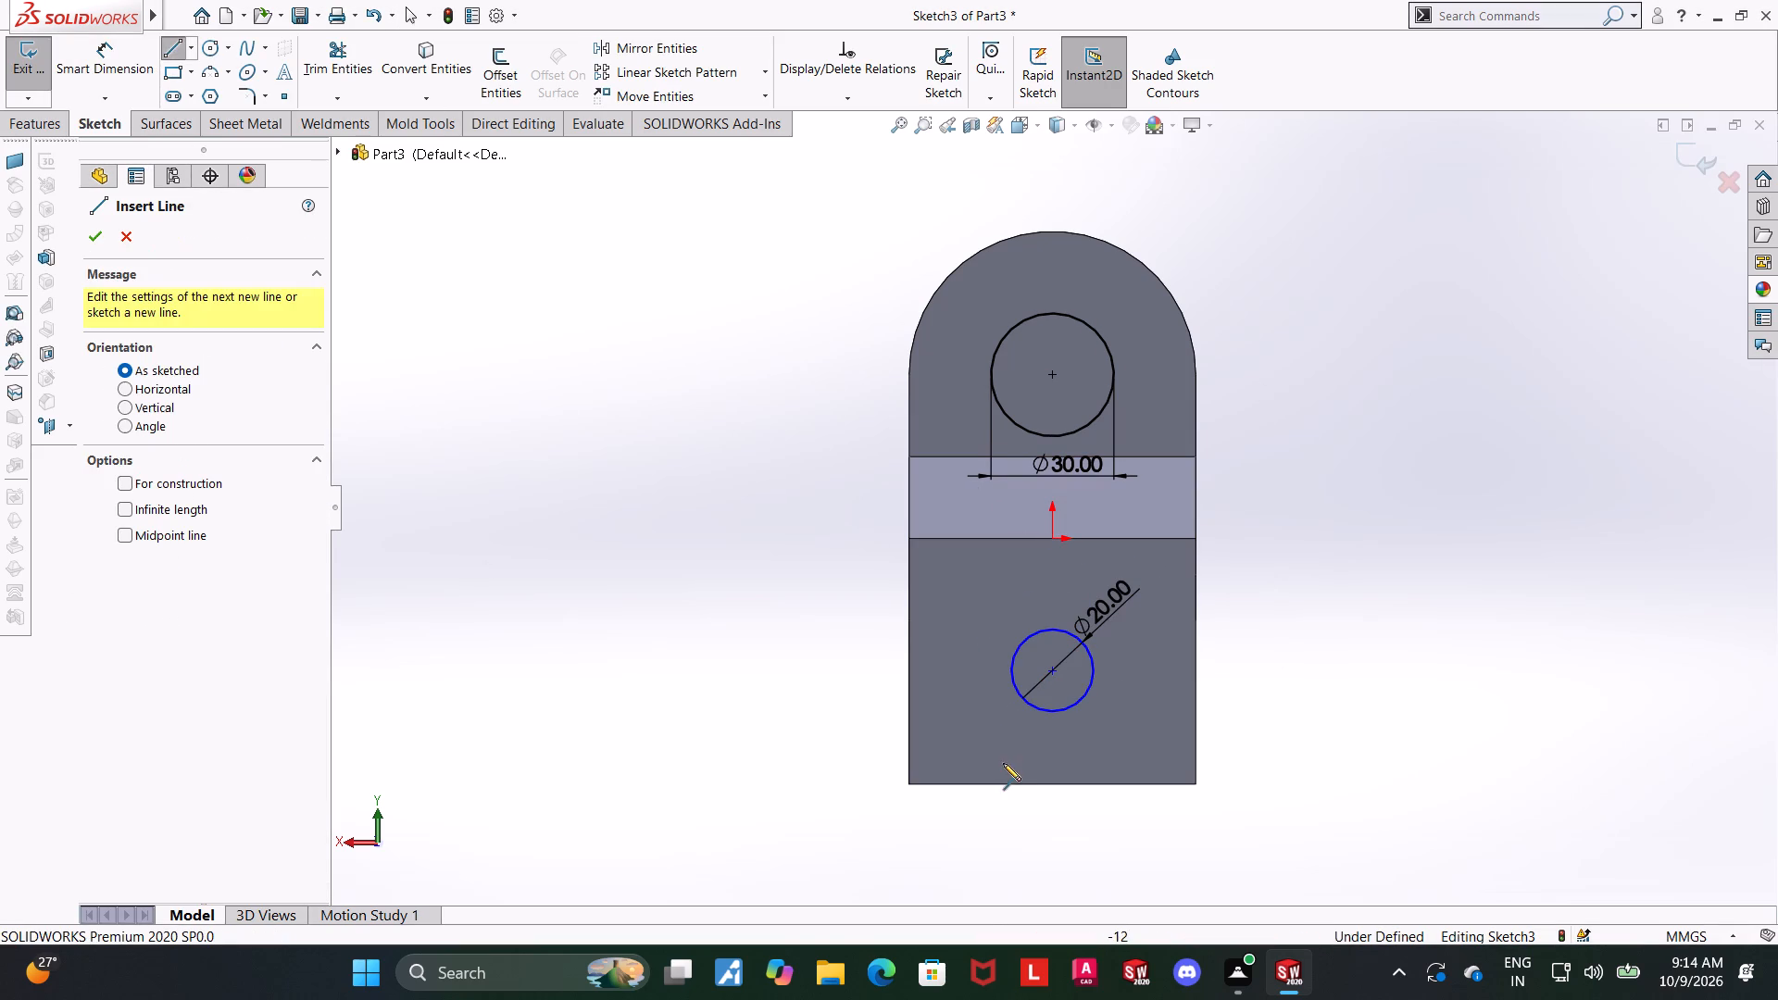
pyautogui.click(1009, 669)
pyautogui.click(1012, 788)
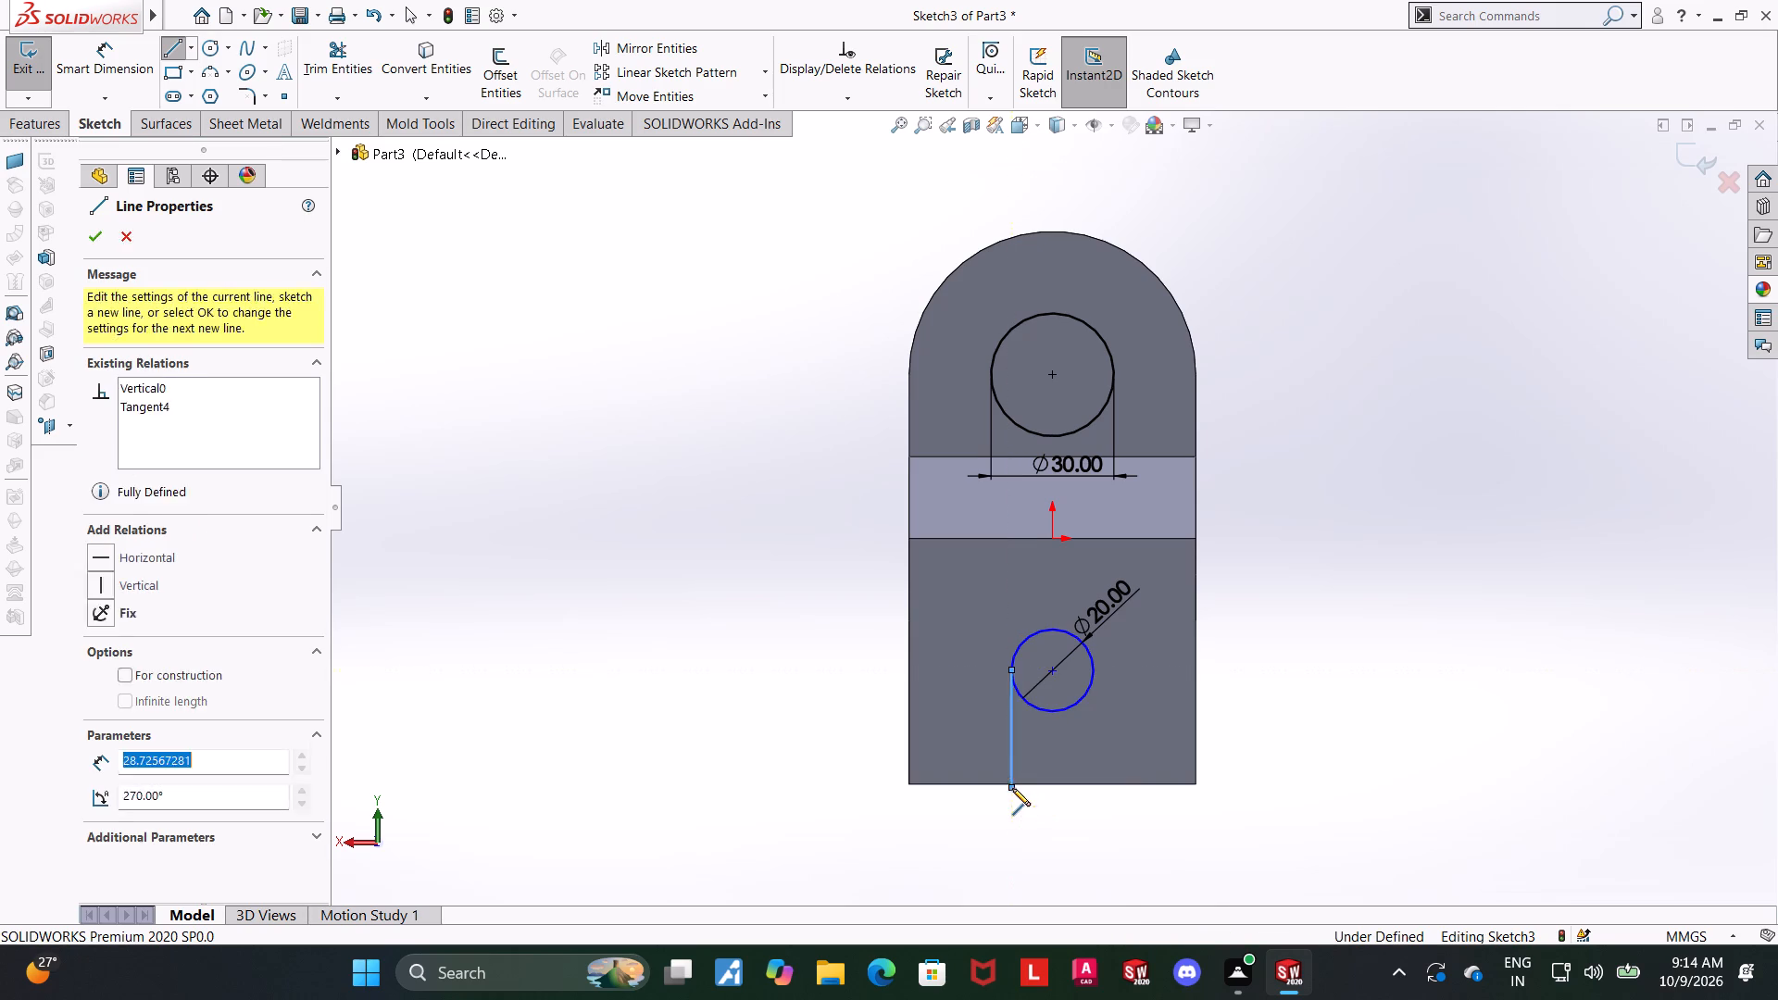
pyautogui.press('Escape')
pyautogui.press('Escape')
# Sketch a matching vertical line from the circle's right quadrant to the bottom edge, and join it to the first line with a horizontal line.
pyautogui.click(174, 42)
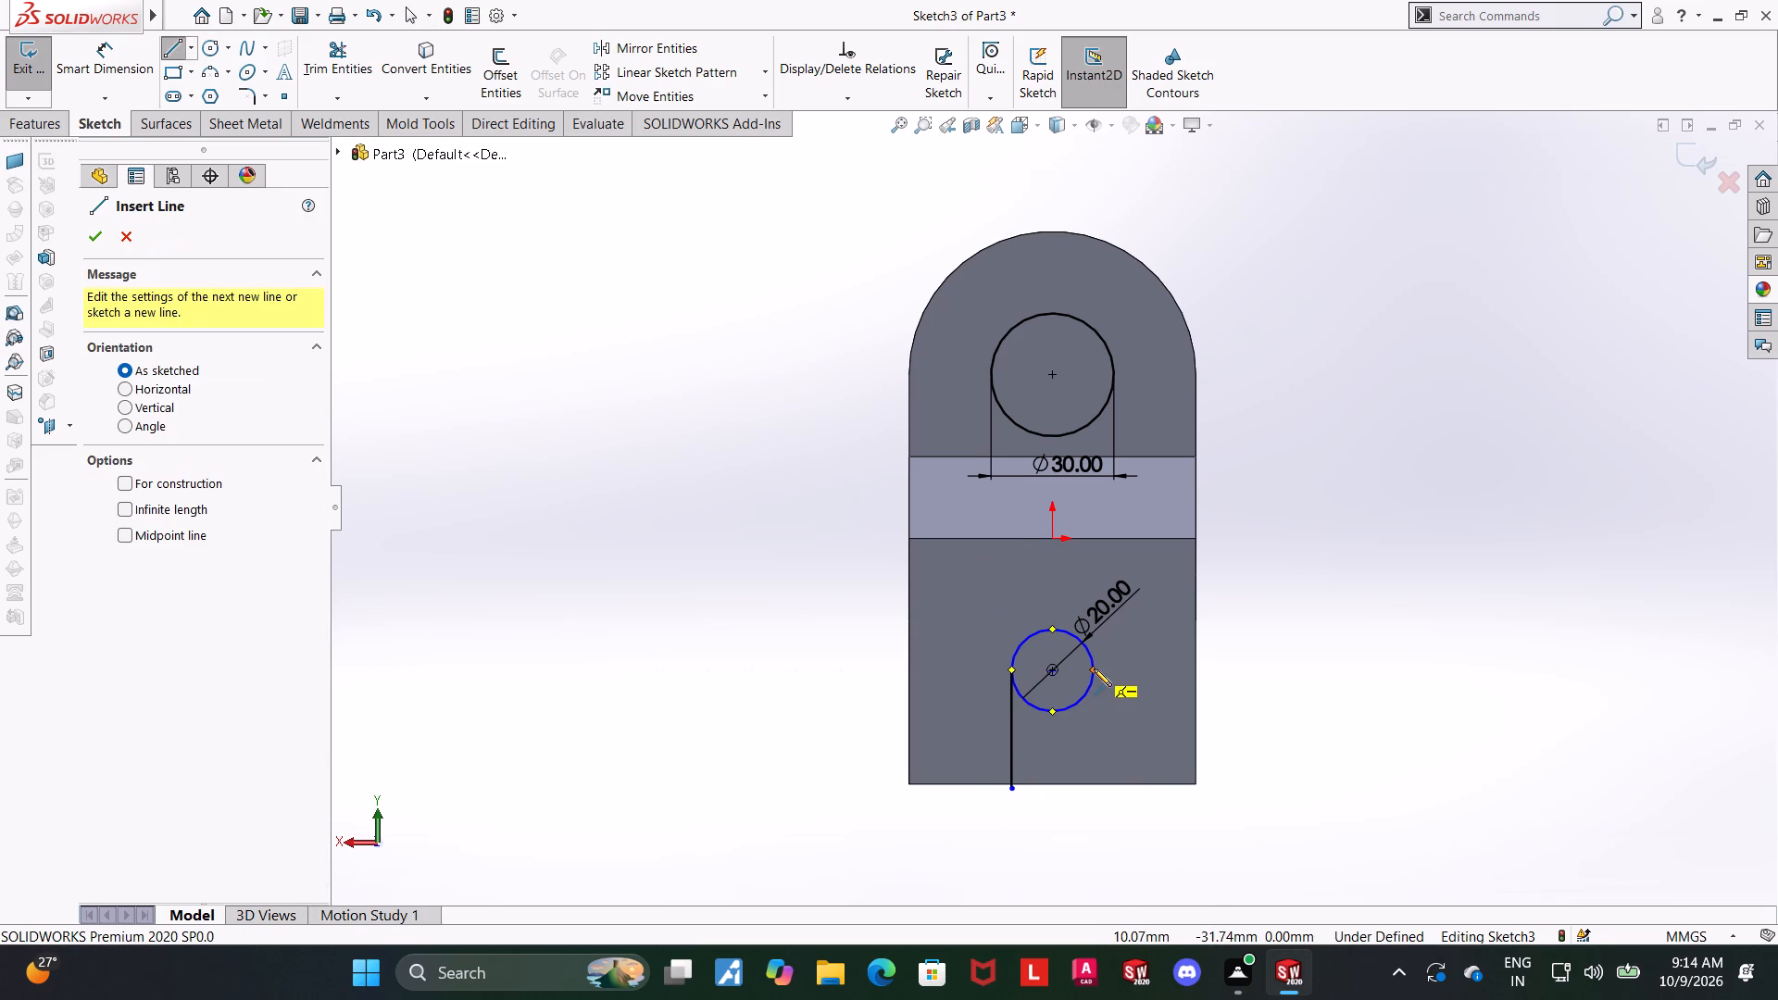
pyautogui.click(1094, 669)
pyautogui.click(1091, 787)
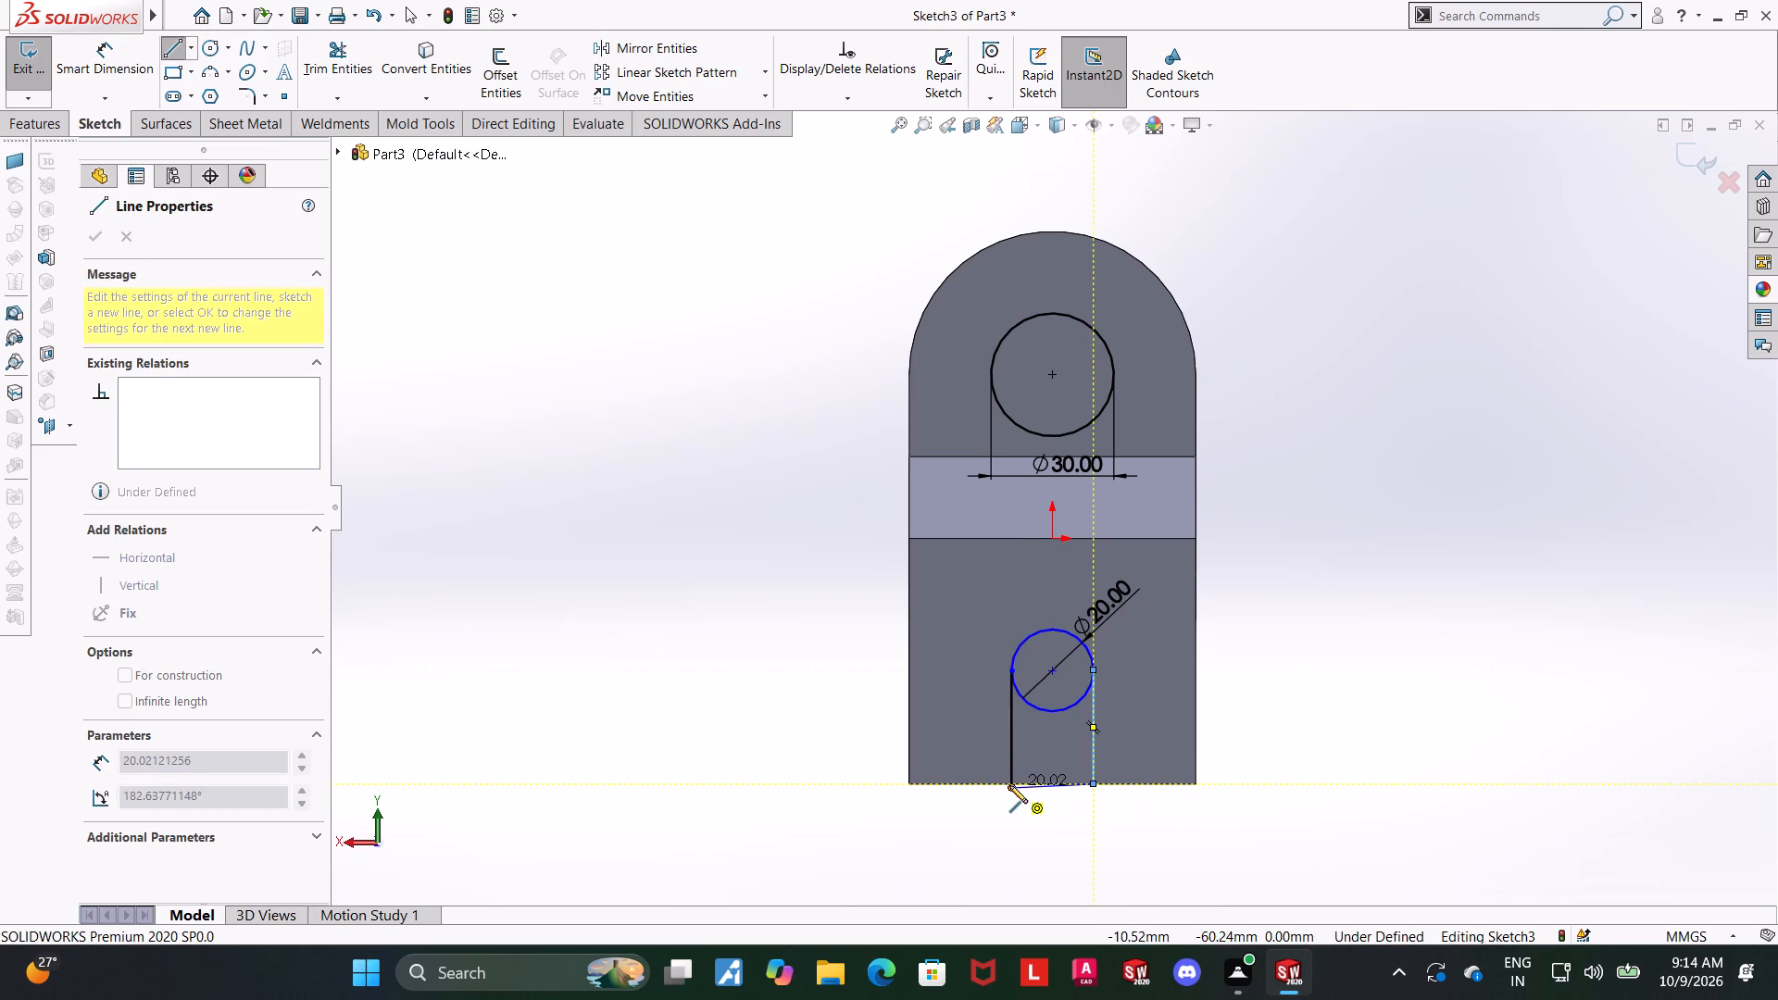
pyautogui.click(1009, 781)
pyautogui.press('Escape')
pyautogui.scroll(-4, 1081, 778)
pyautogui.scroll(-4, 1002, 700)
pyautogui.press('Escape')
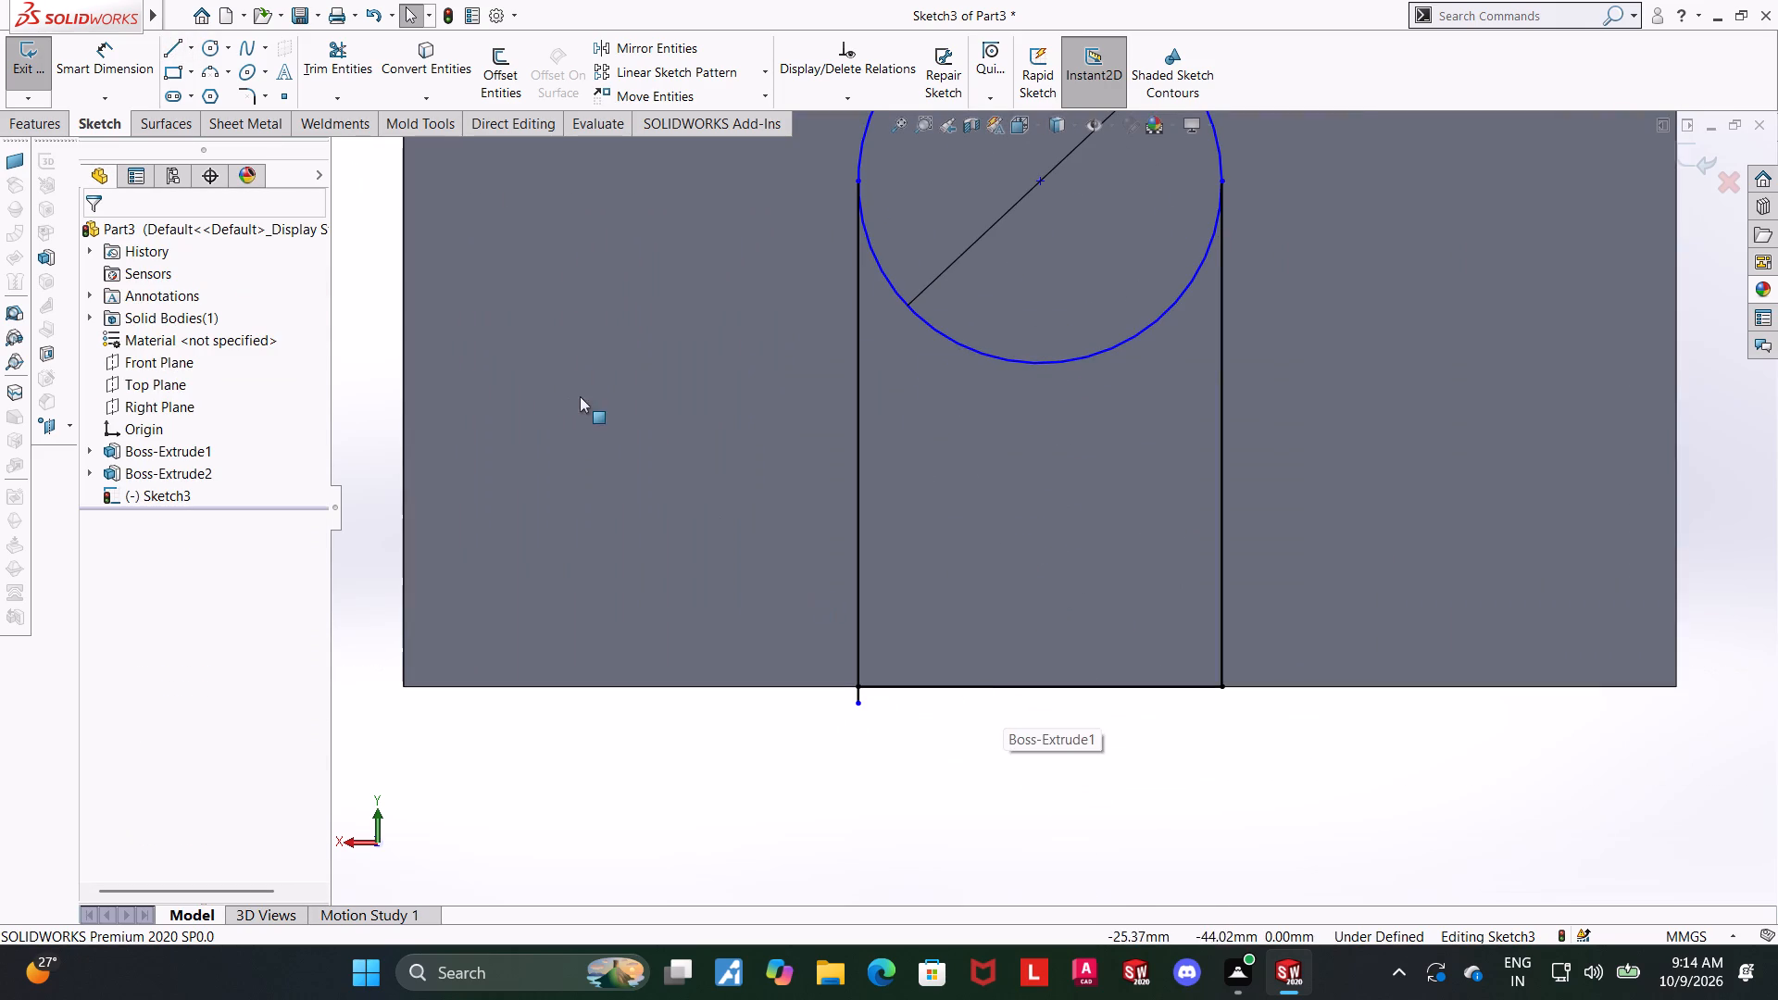
# Trim the short line end that overhangs below the body's bottom edge at the slot's left side.
pyautogui.click(356, 49)
pyautogui.scroll(-3, 716, 646)
pyautogui.moveTo(1037, 701); pyautogui.dragTo(1023, 699)
pyautogui.scroll(10, 1108, 712)
pyautogui.scroll(-2, 1146, 274)
pyautogui.press('Escape')
pyautogui.press('Escape')
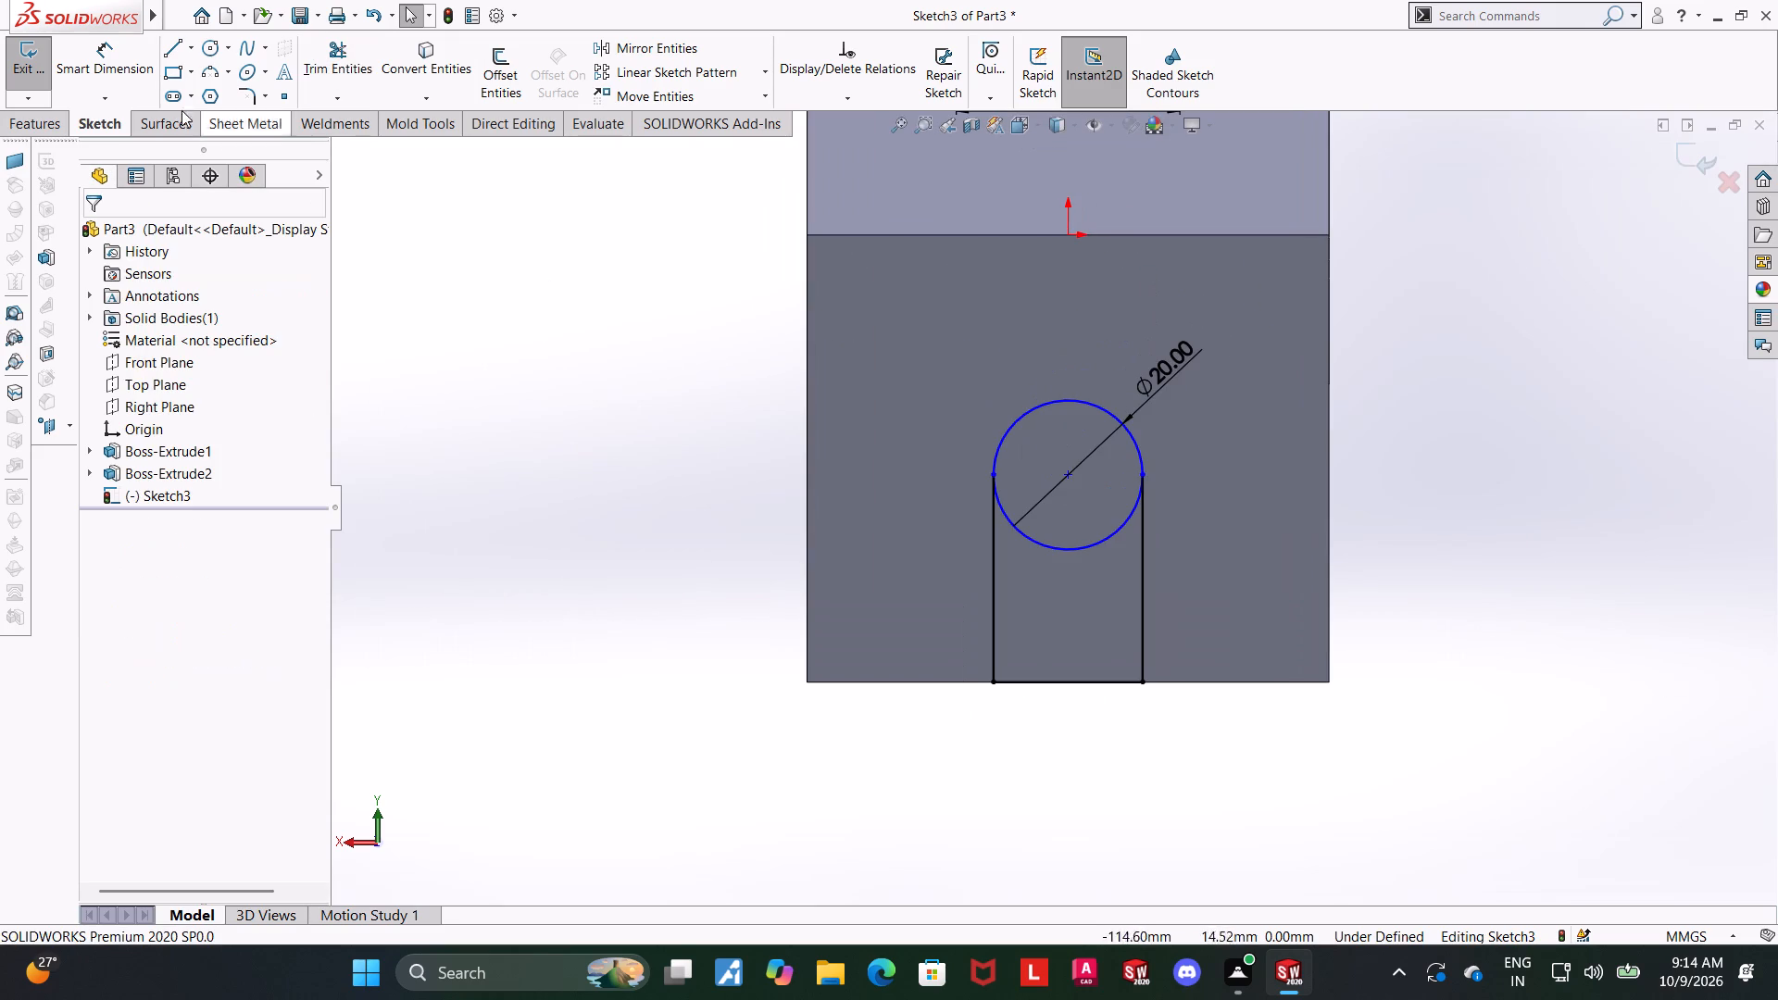
# Trim away the lower half of the 20 mm circle to leave a round-topped slot profile.
pyautogui.click(358, 42)
pyautogui.click(334, 50)
pyautogui.moveTo(1087, 524); pyautogui.dragTo(1087, 560)
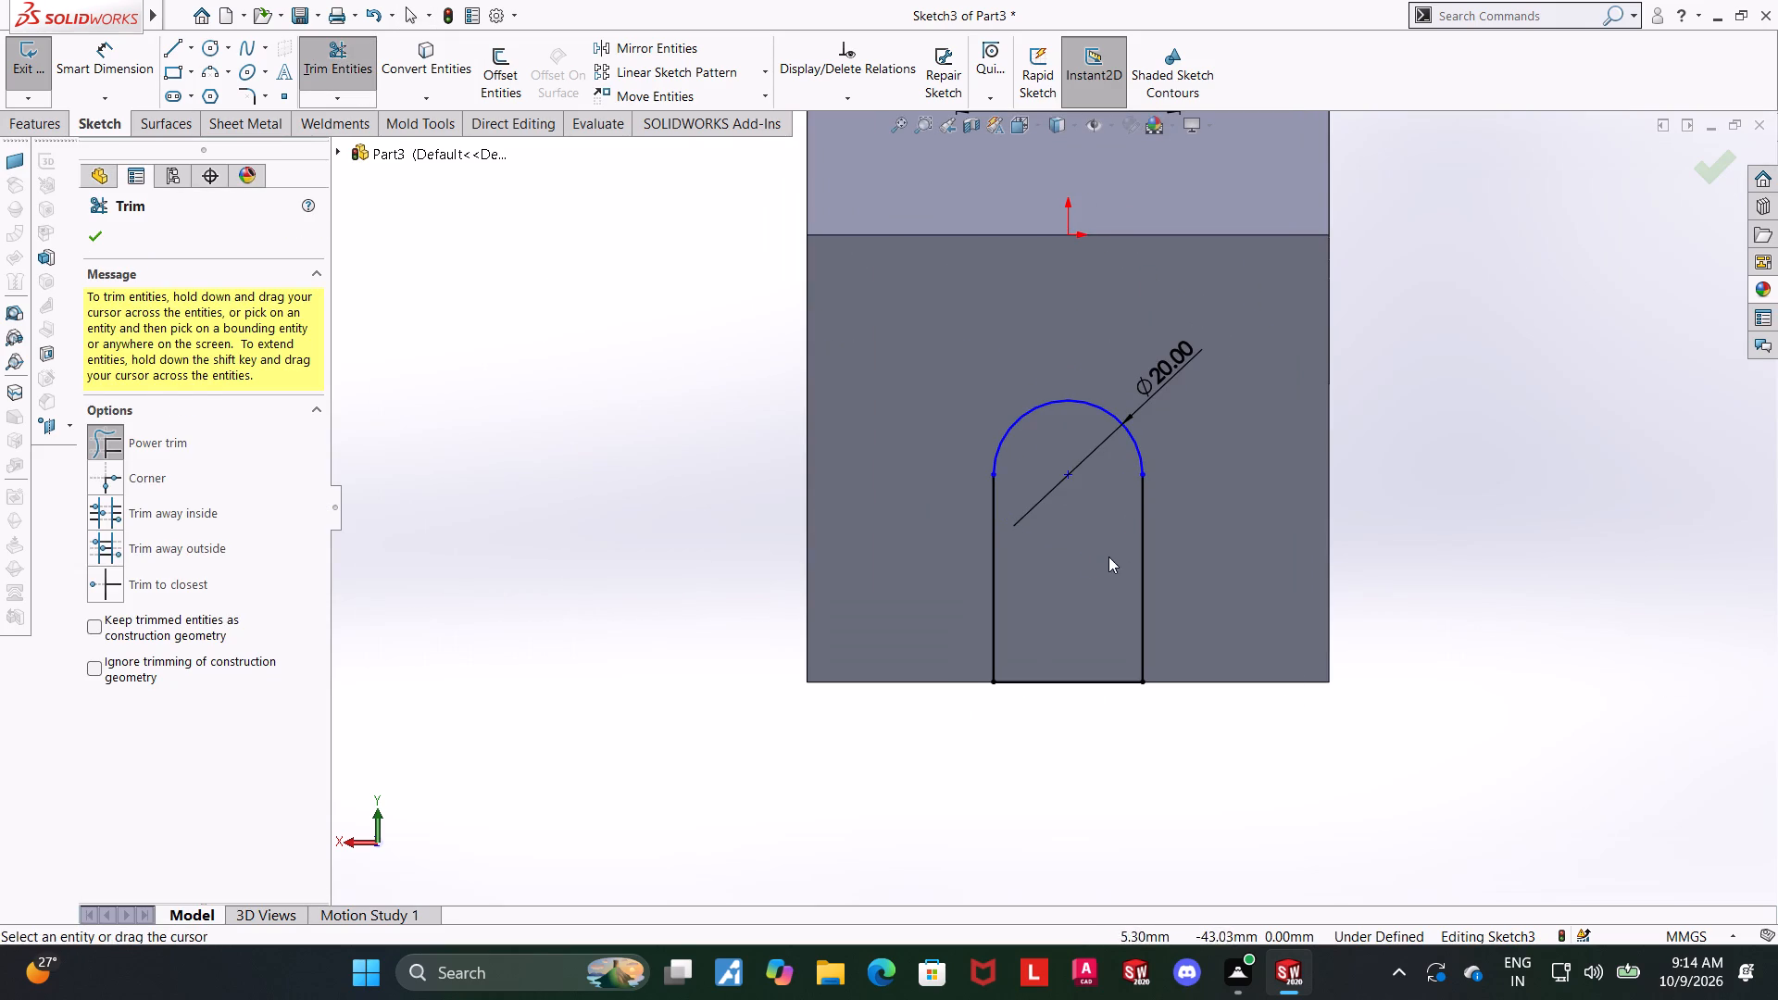
pyautogui.press('Escape')
pyautogui.press('Escape')
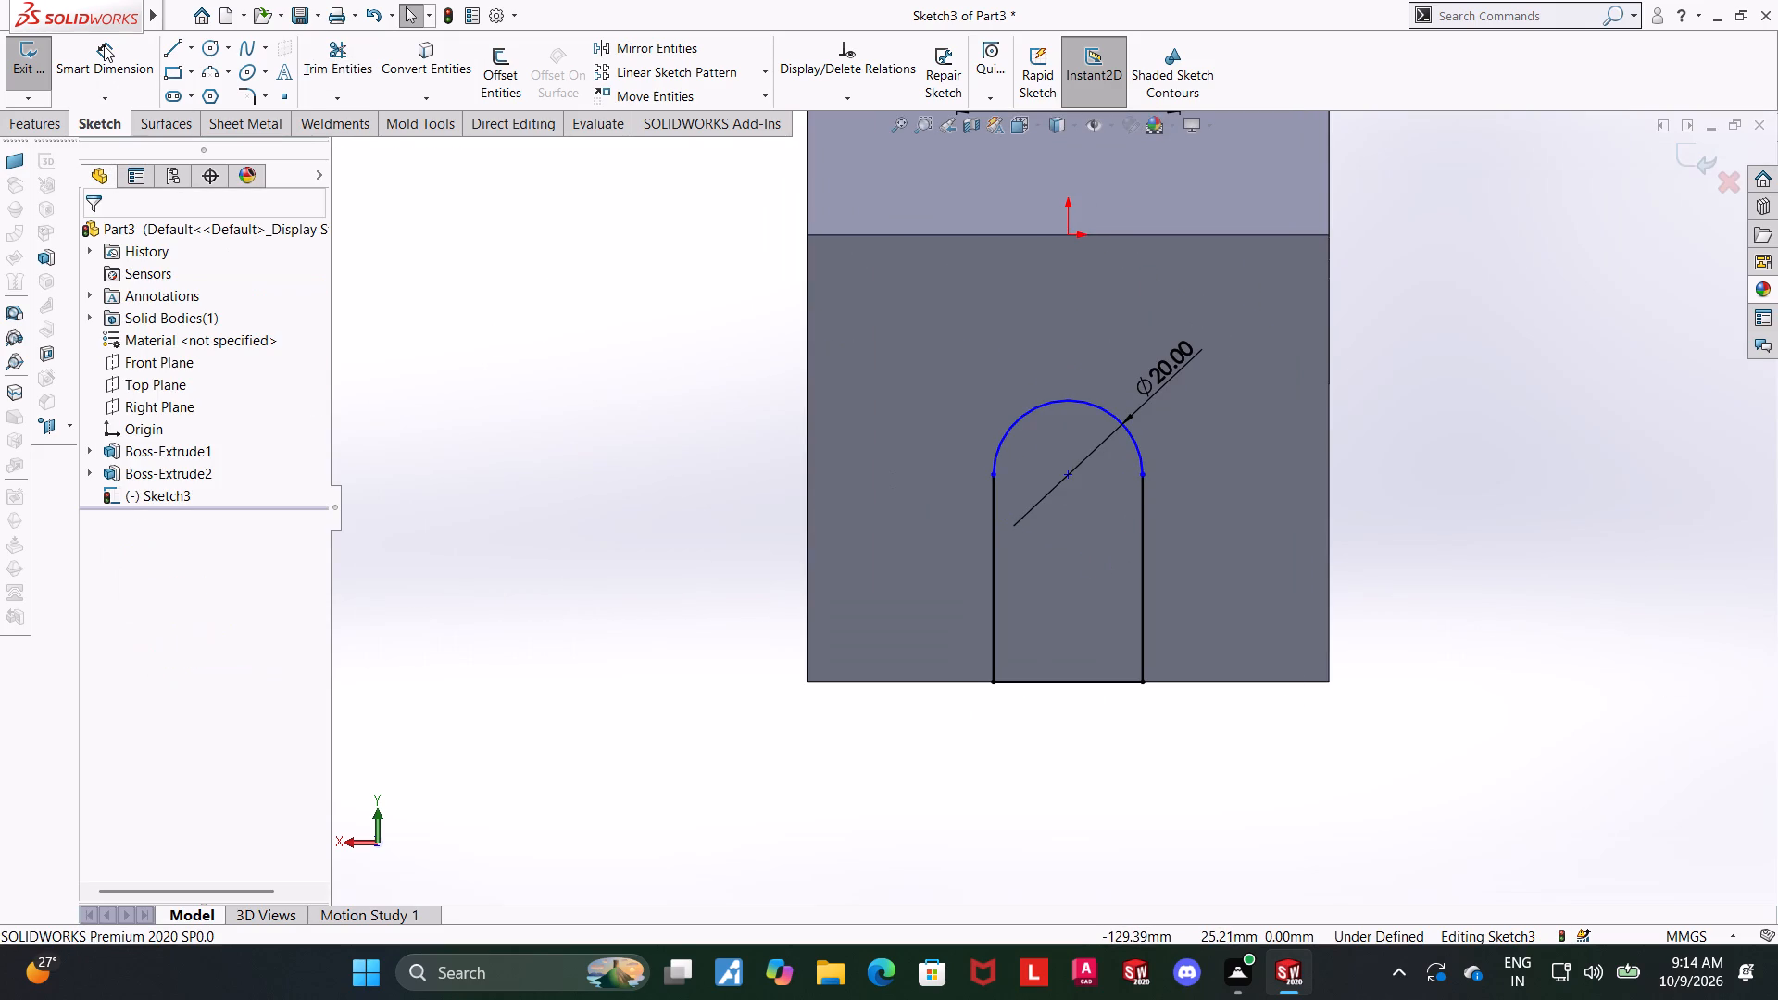
# Dimension the slot arc's centre 15 mm above the body's bottom edge.
pyautogui.click(104, 45)
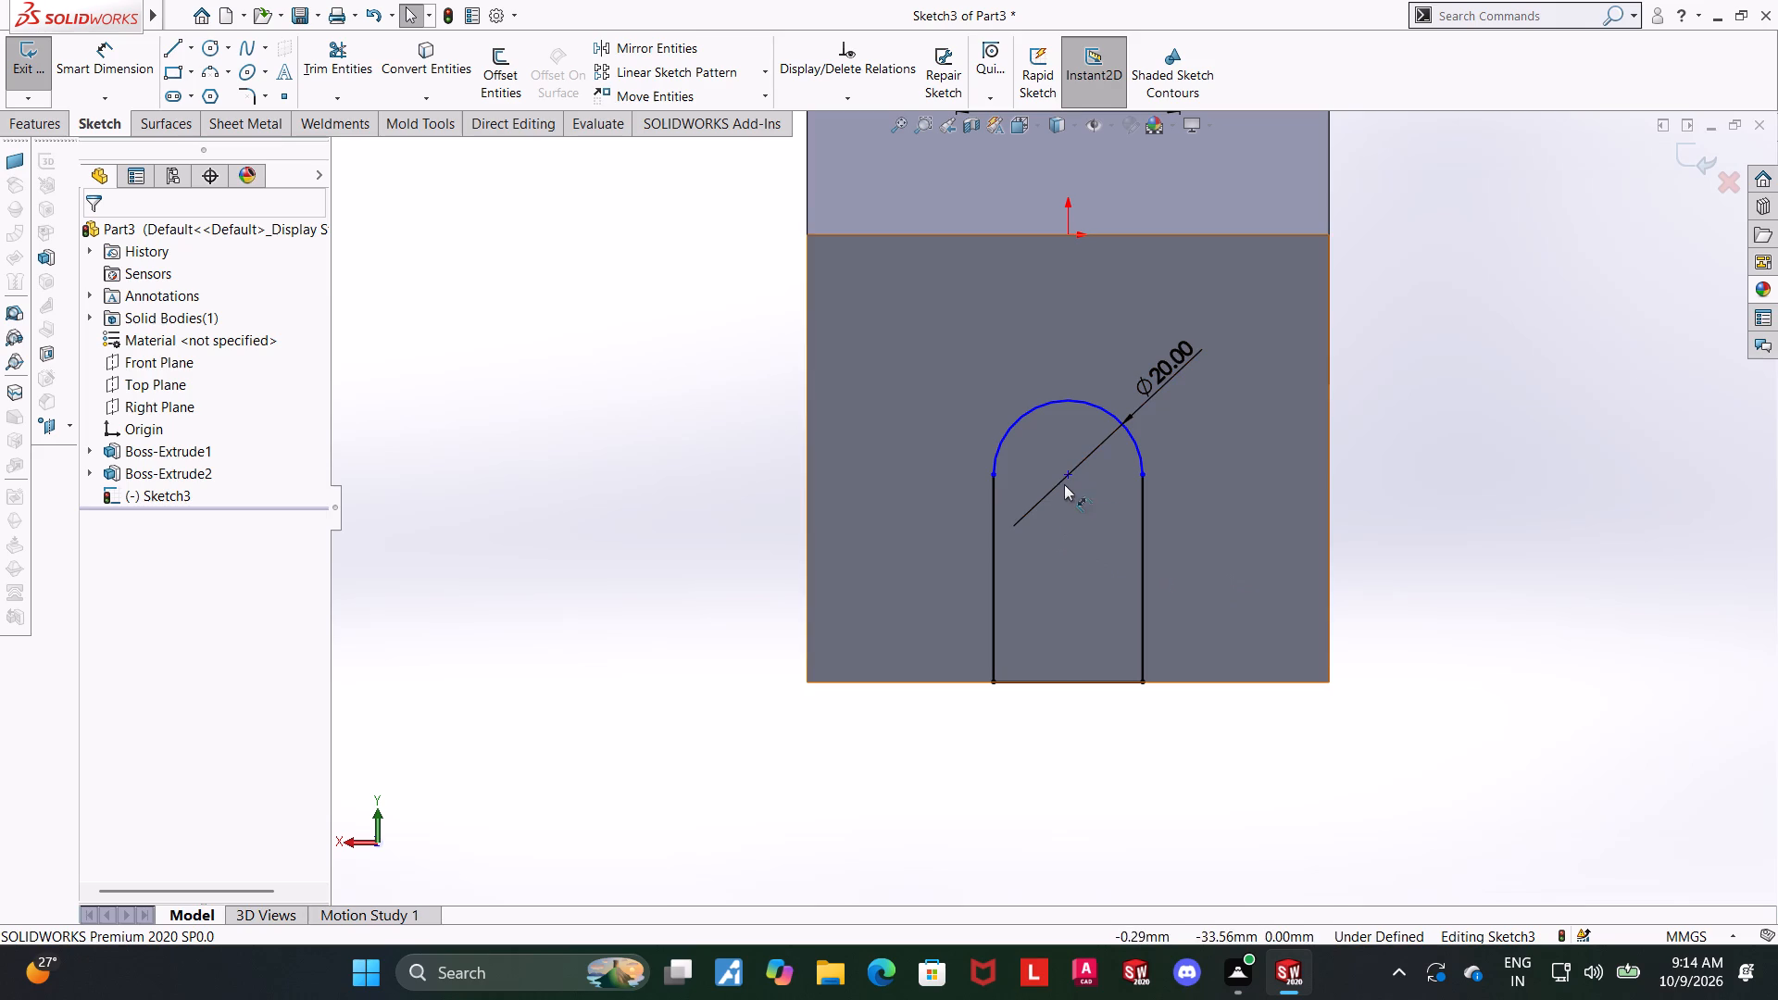
pyautogui.click(1066, 480)
pyautogui.click(1225, 680)
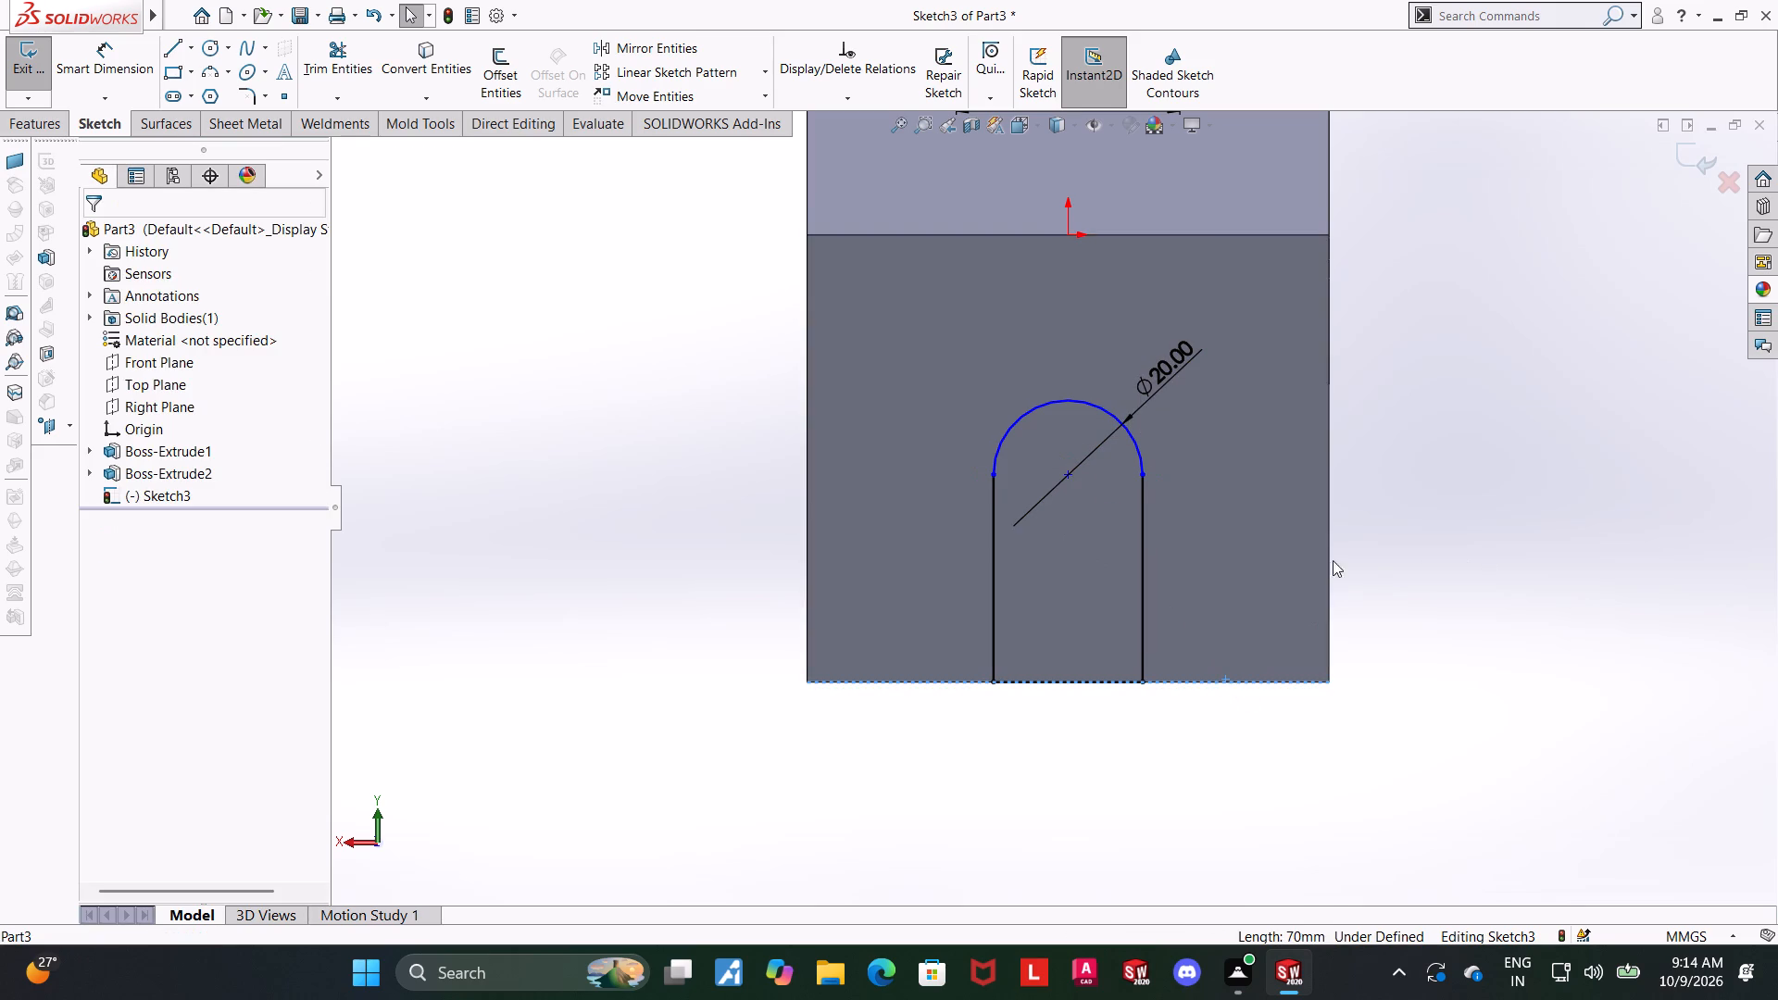
pyautogui.click(117, 65)
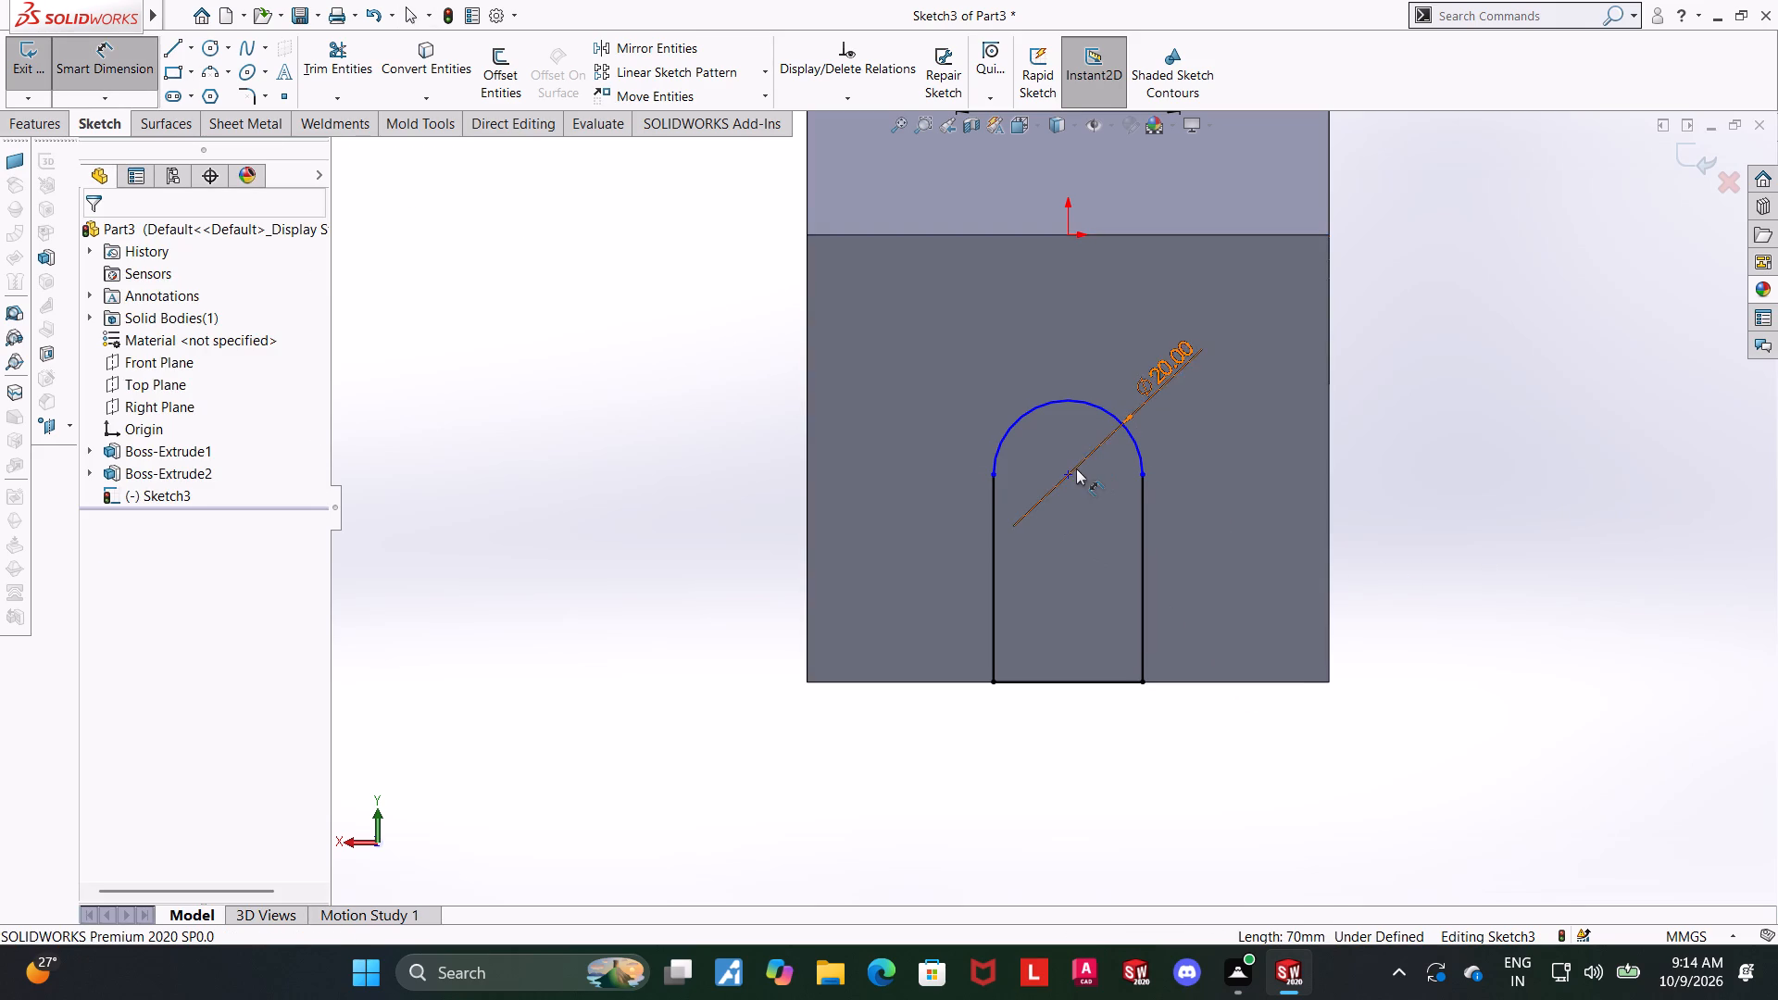
pyautogui.click(1070, 473)
pyautogui.click(1212, 681)
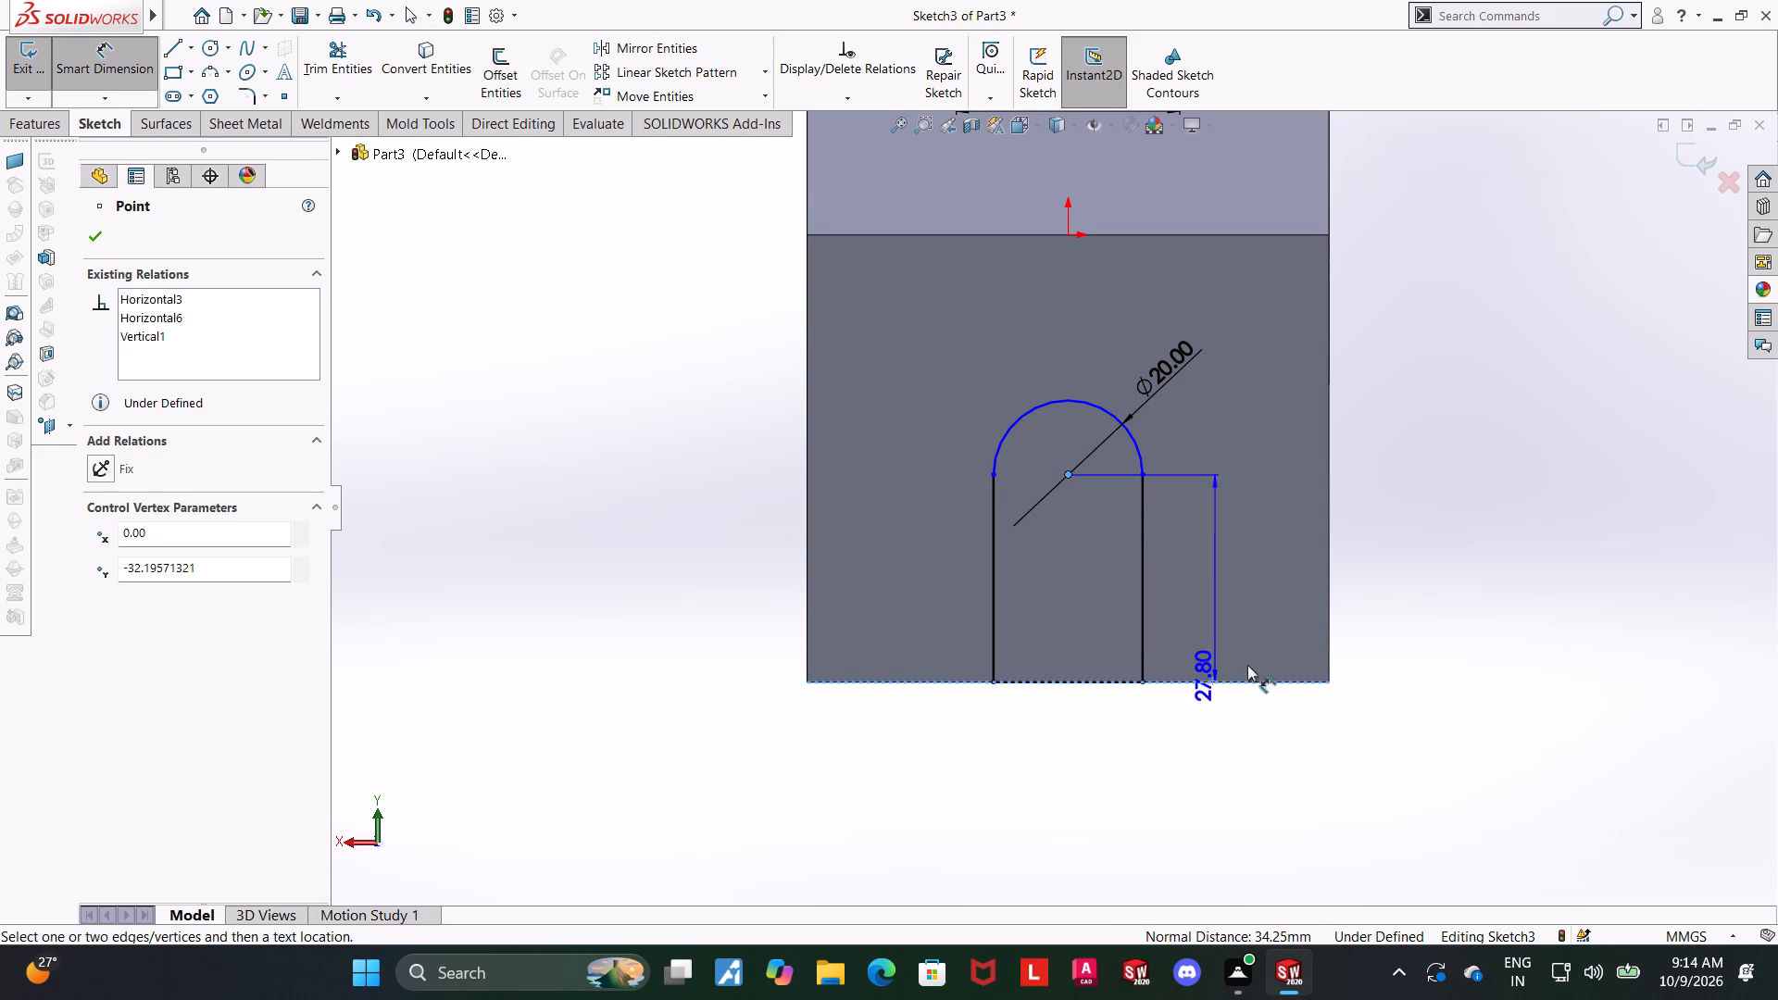
pyautogui.click(1430, 585)
pyautogui.write('15')
pyautogui.press('Return')
pyautogui.press('Escape')
pyautogui.press('Escape')
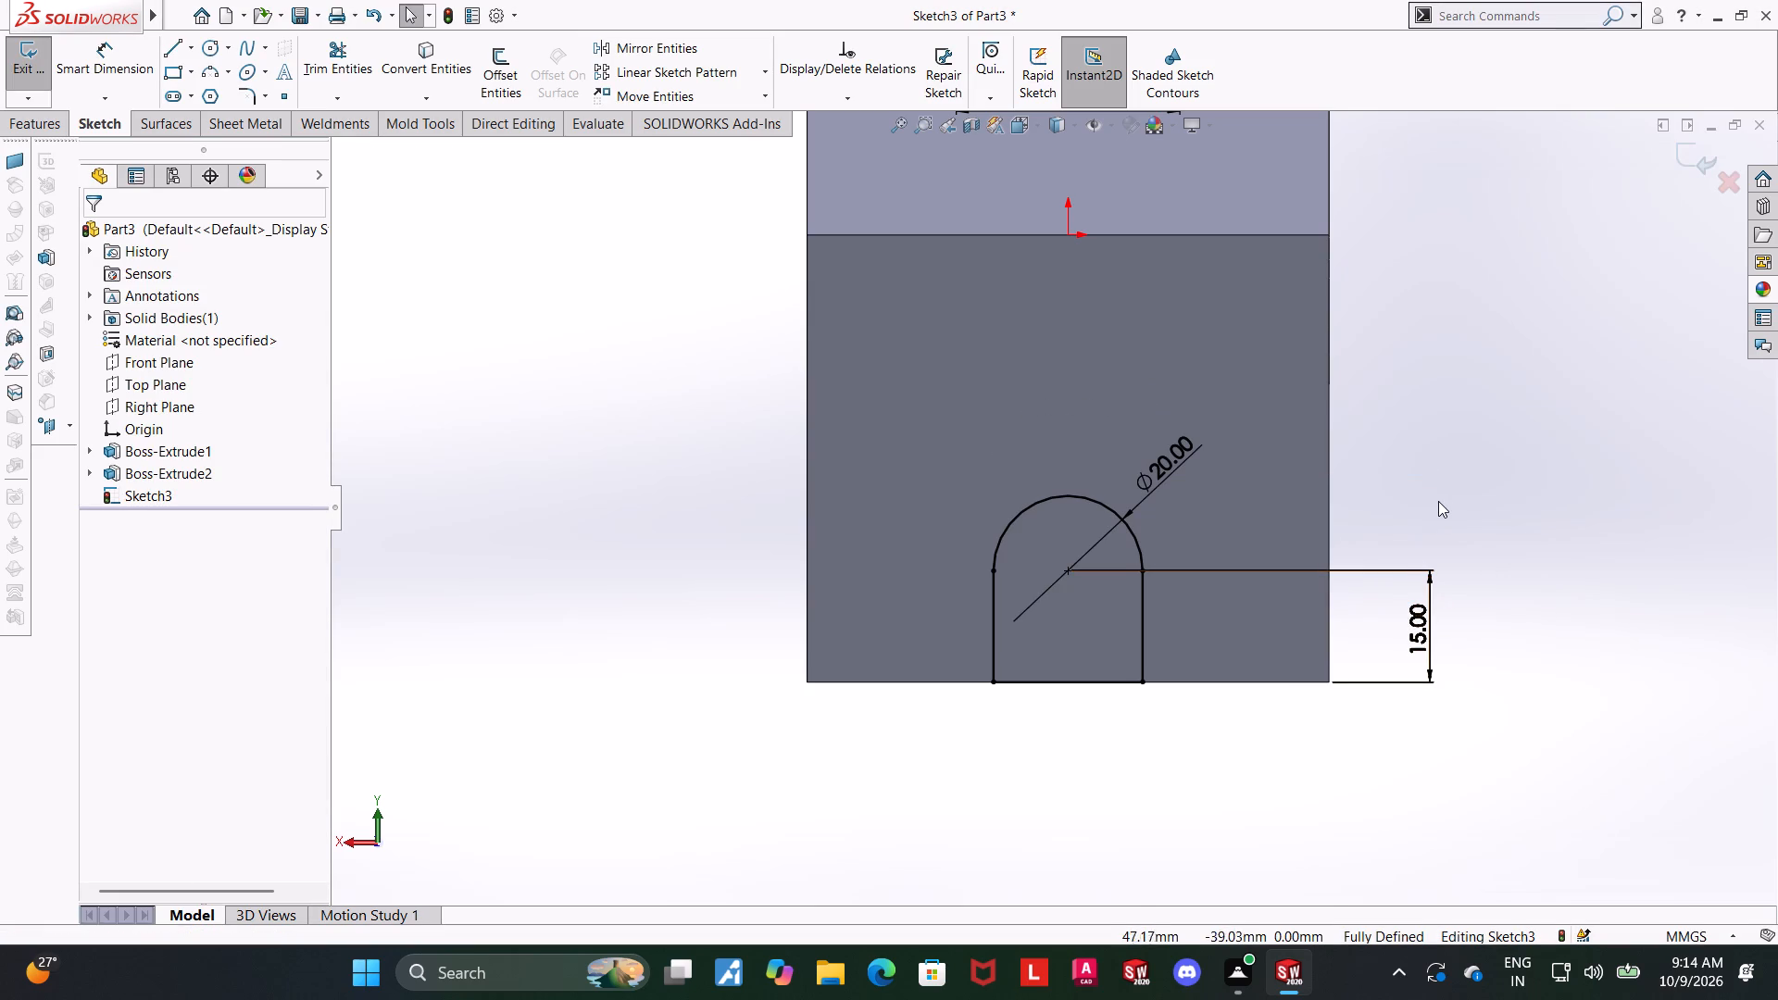
# Close the sketch and extrude-cut the 30 mm hole and the round-topped slot through the whole part.
pyautogui.scroll(2, 1339, 528)
pyautogui.moveTo(1308, 390); pyautogui.dragTo(1384, 484, button='middle')
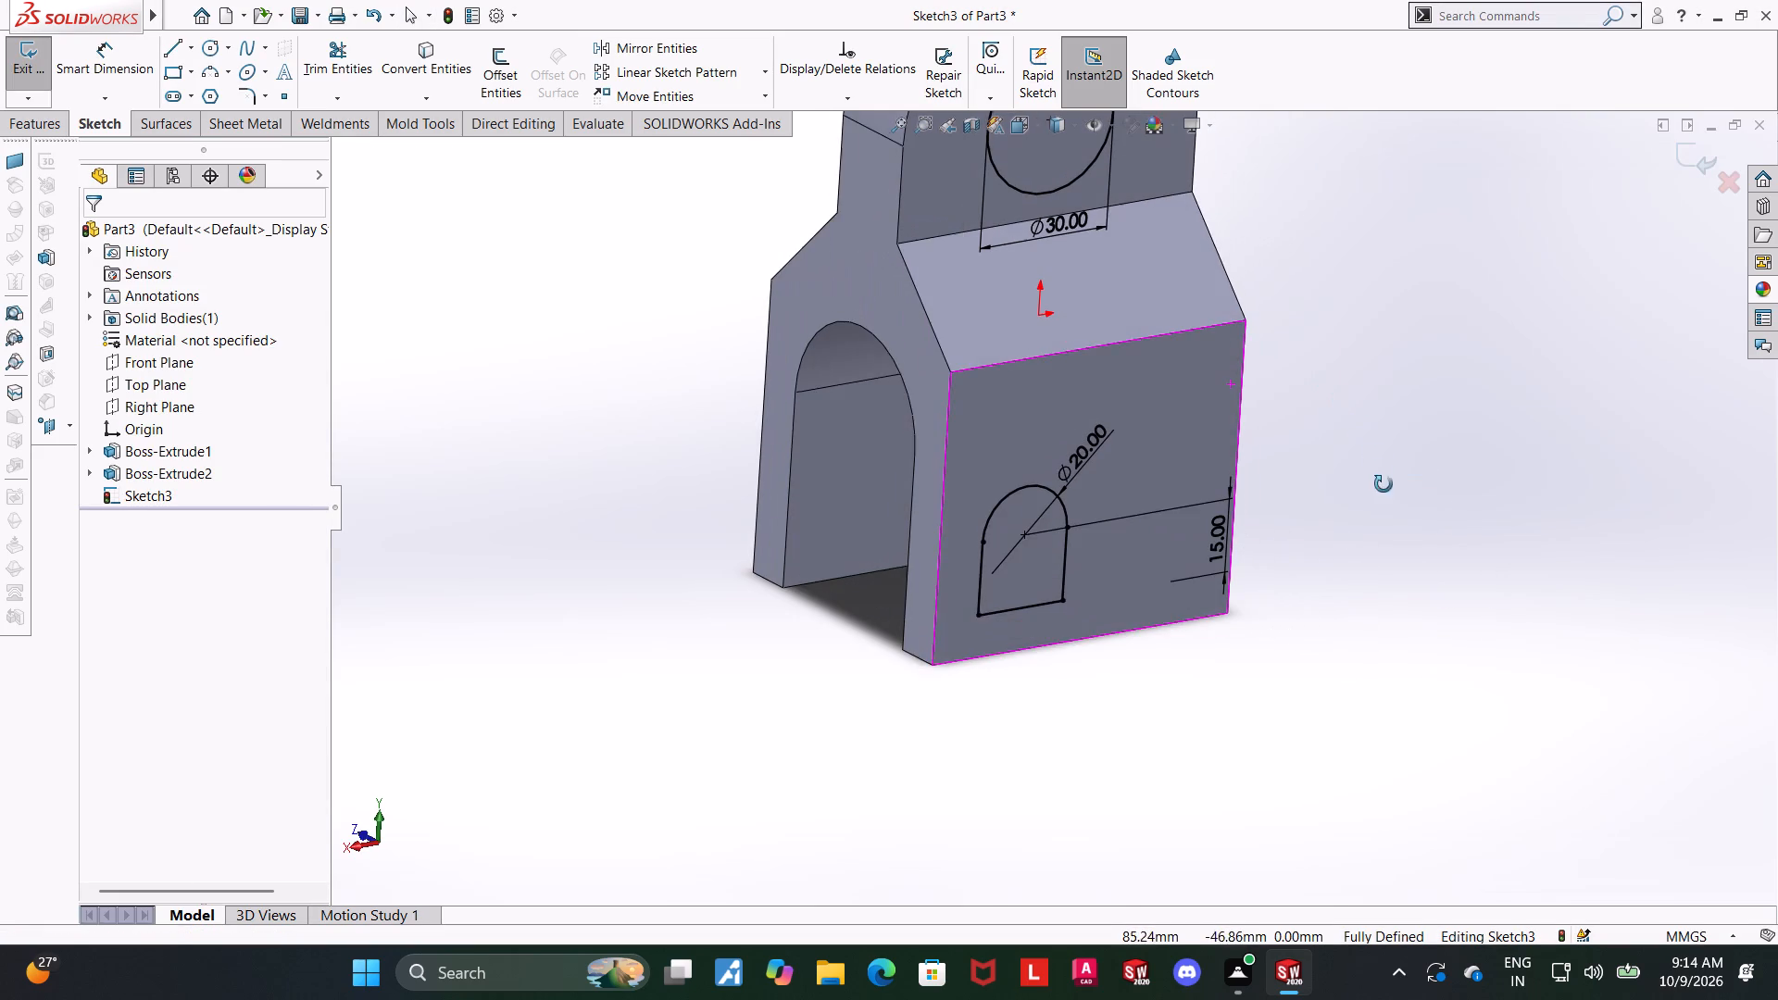
pyautogui.moveTo(1384, 484); pyautogui.dragTo(1384, 469, button='middle')
pyautogui.click(1699, 150)
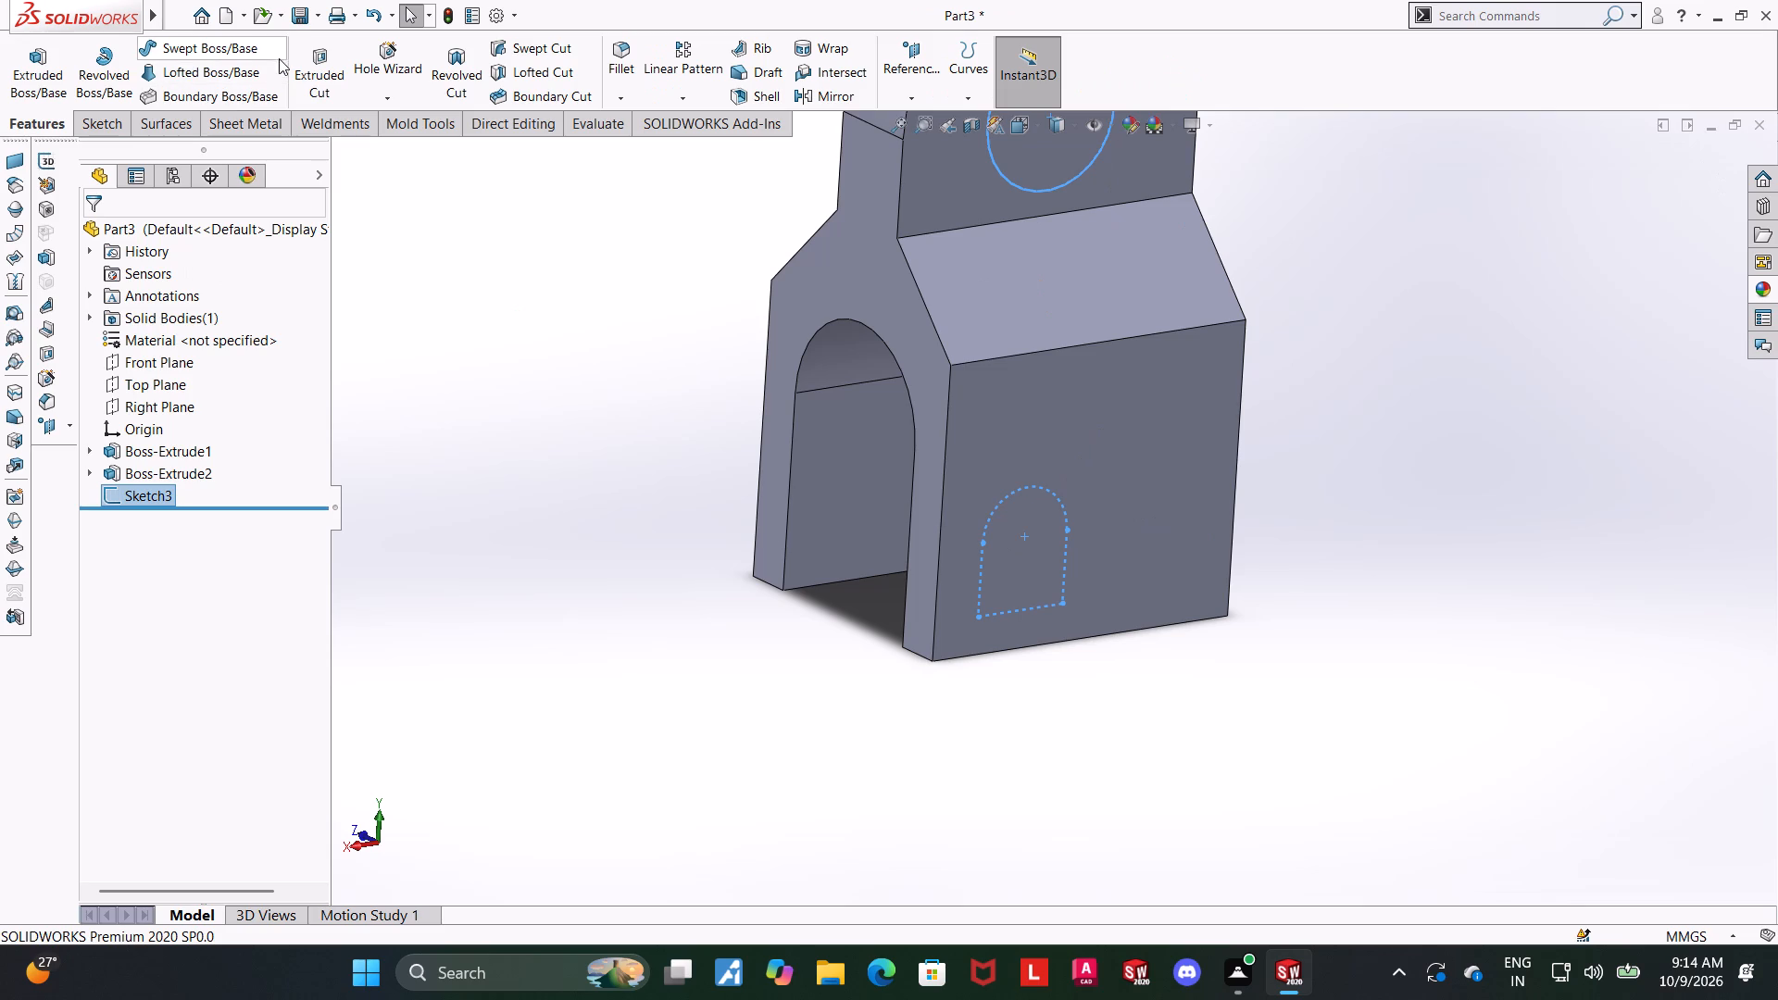
pyautogui.click(294, 58)
pyautogui.click(169, 358)
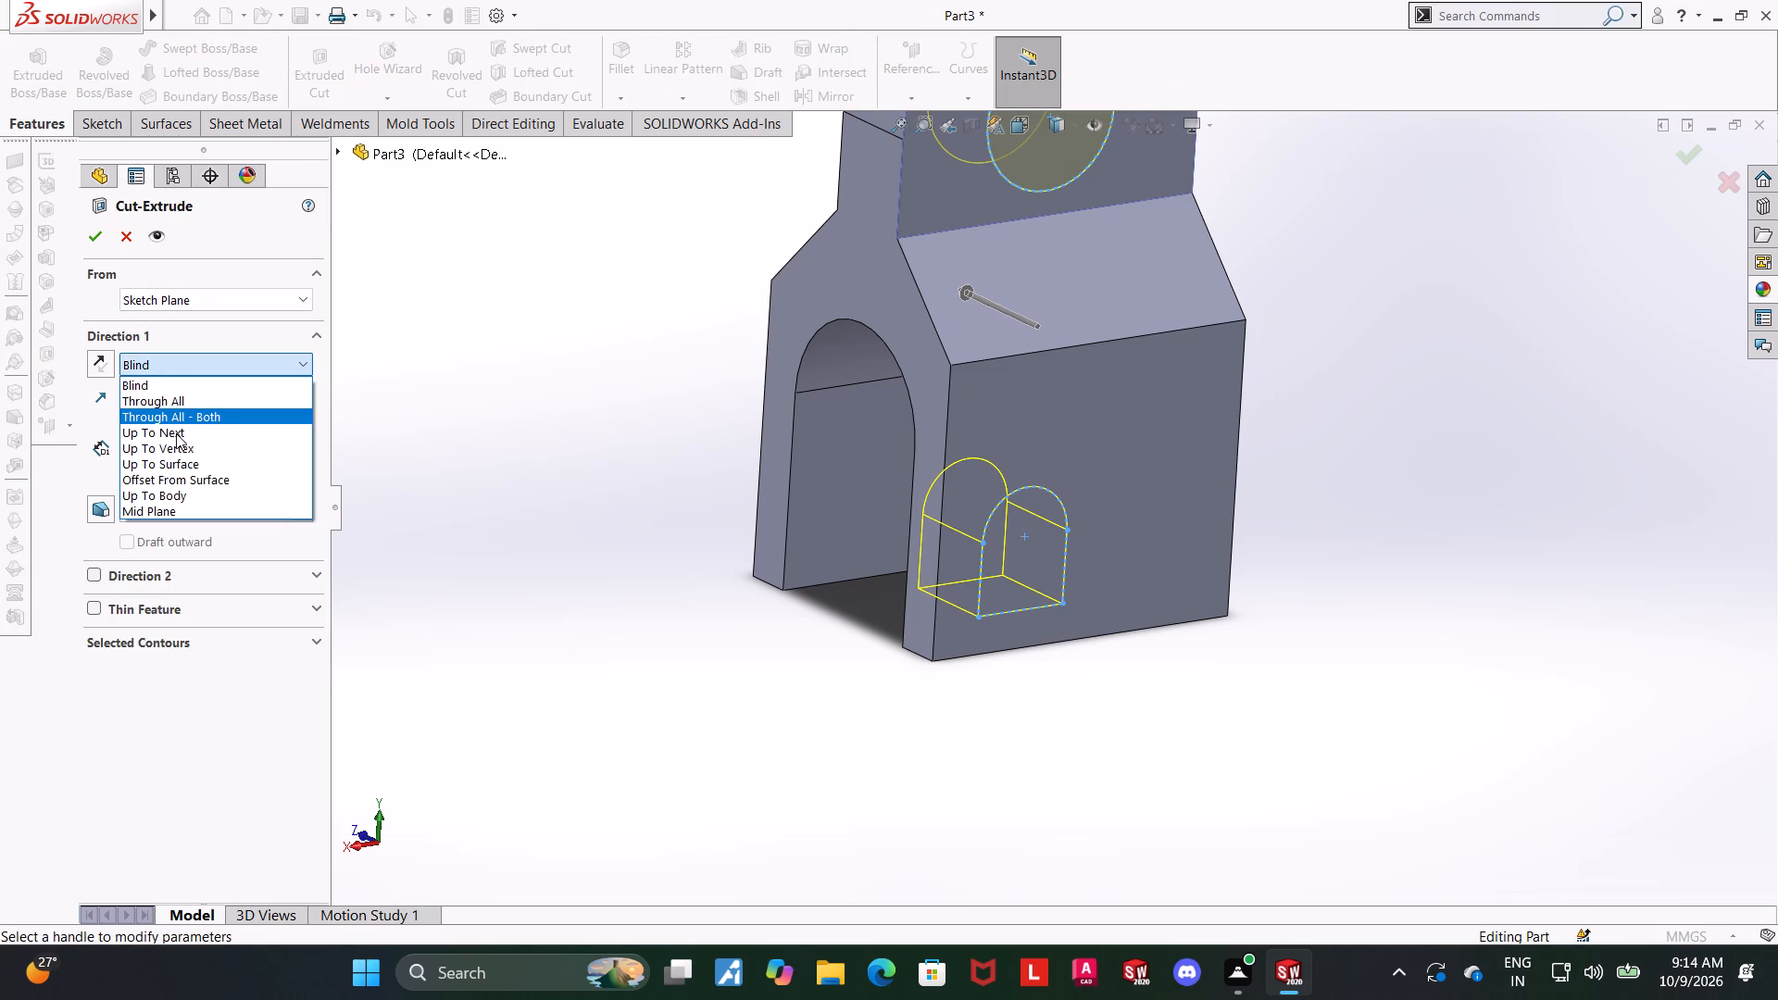
pyautogui.click(178, 408)
pyautogui.click(91, 233)
pyautogui.click(644, 542)
# Examine the dimensions of the arched body's profile, Sketch1, in the Right view.
pyautogui.scroll(4, 633, 522)
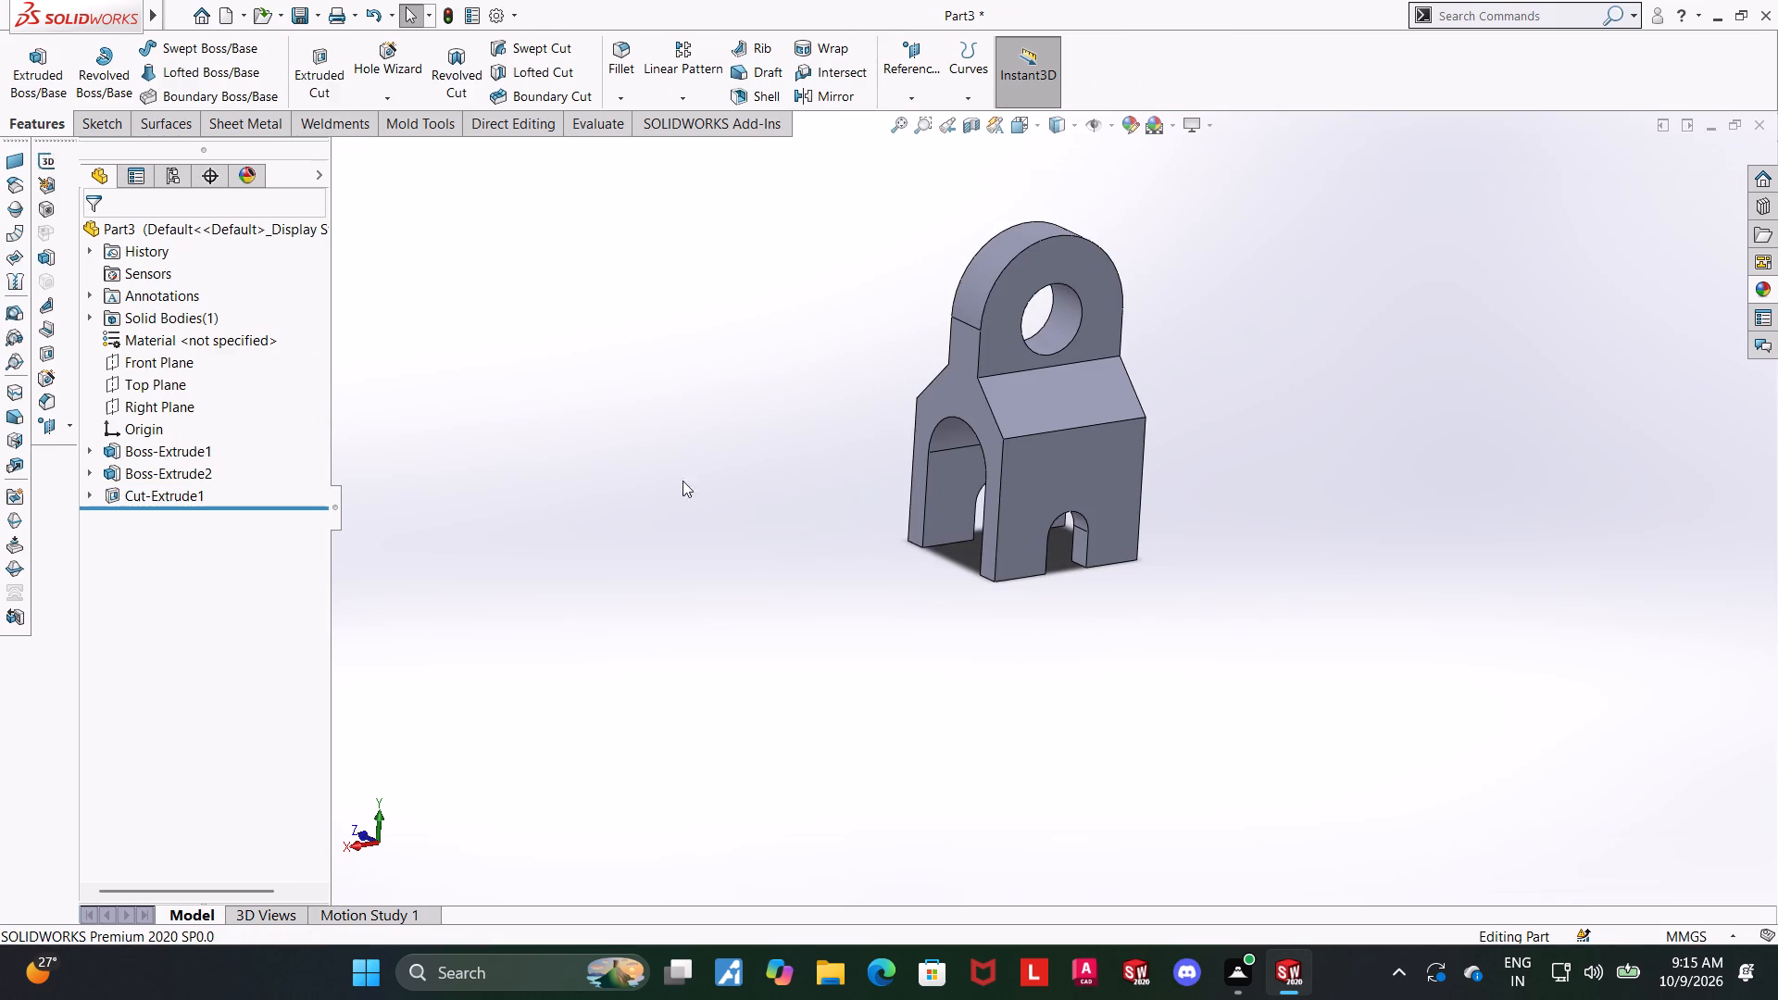
pyautogui.scroll(-2, 1188, 286)
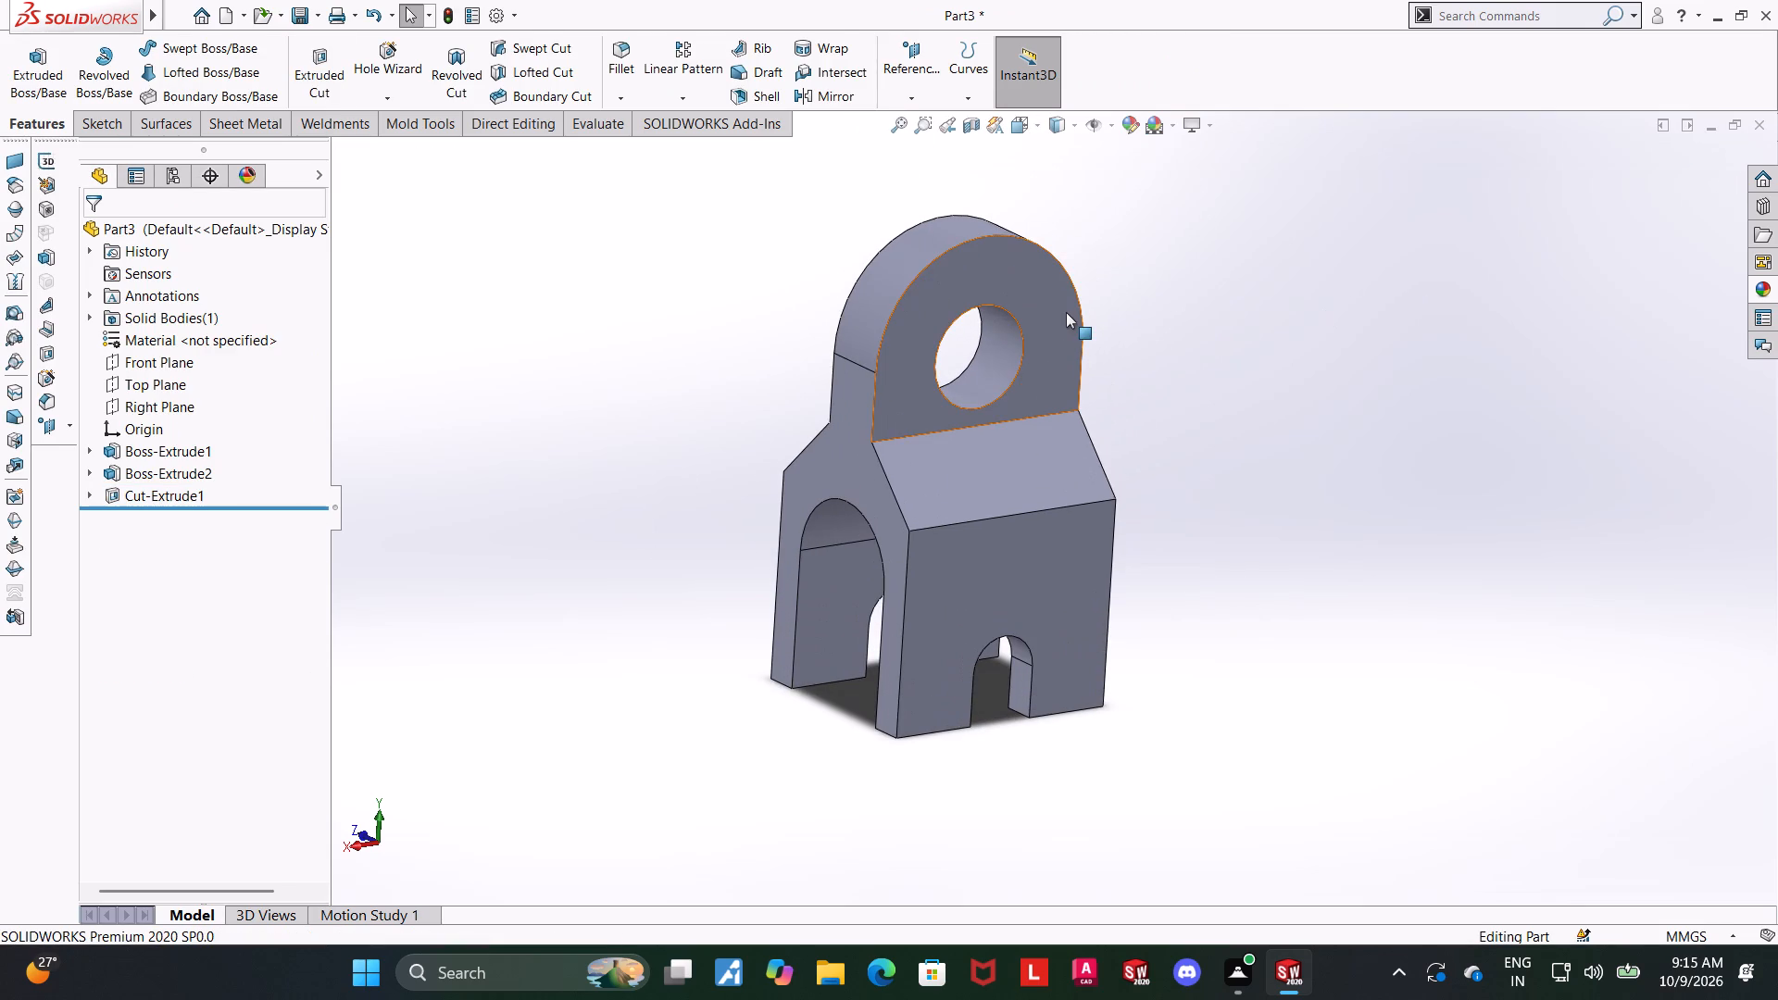
pyautogui.moveTo(1051, 411); pyautogui.dragTo(1057, 399, button='middle')
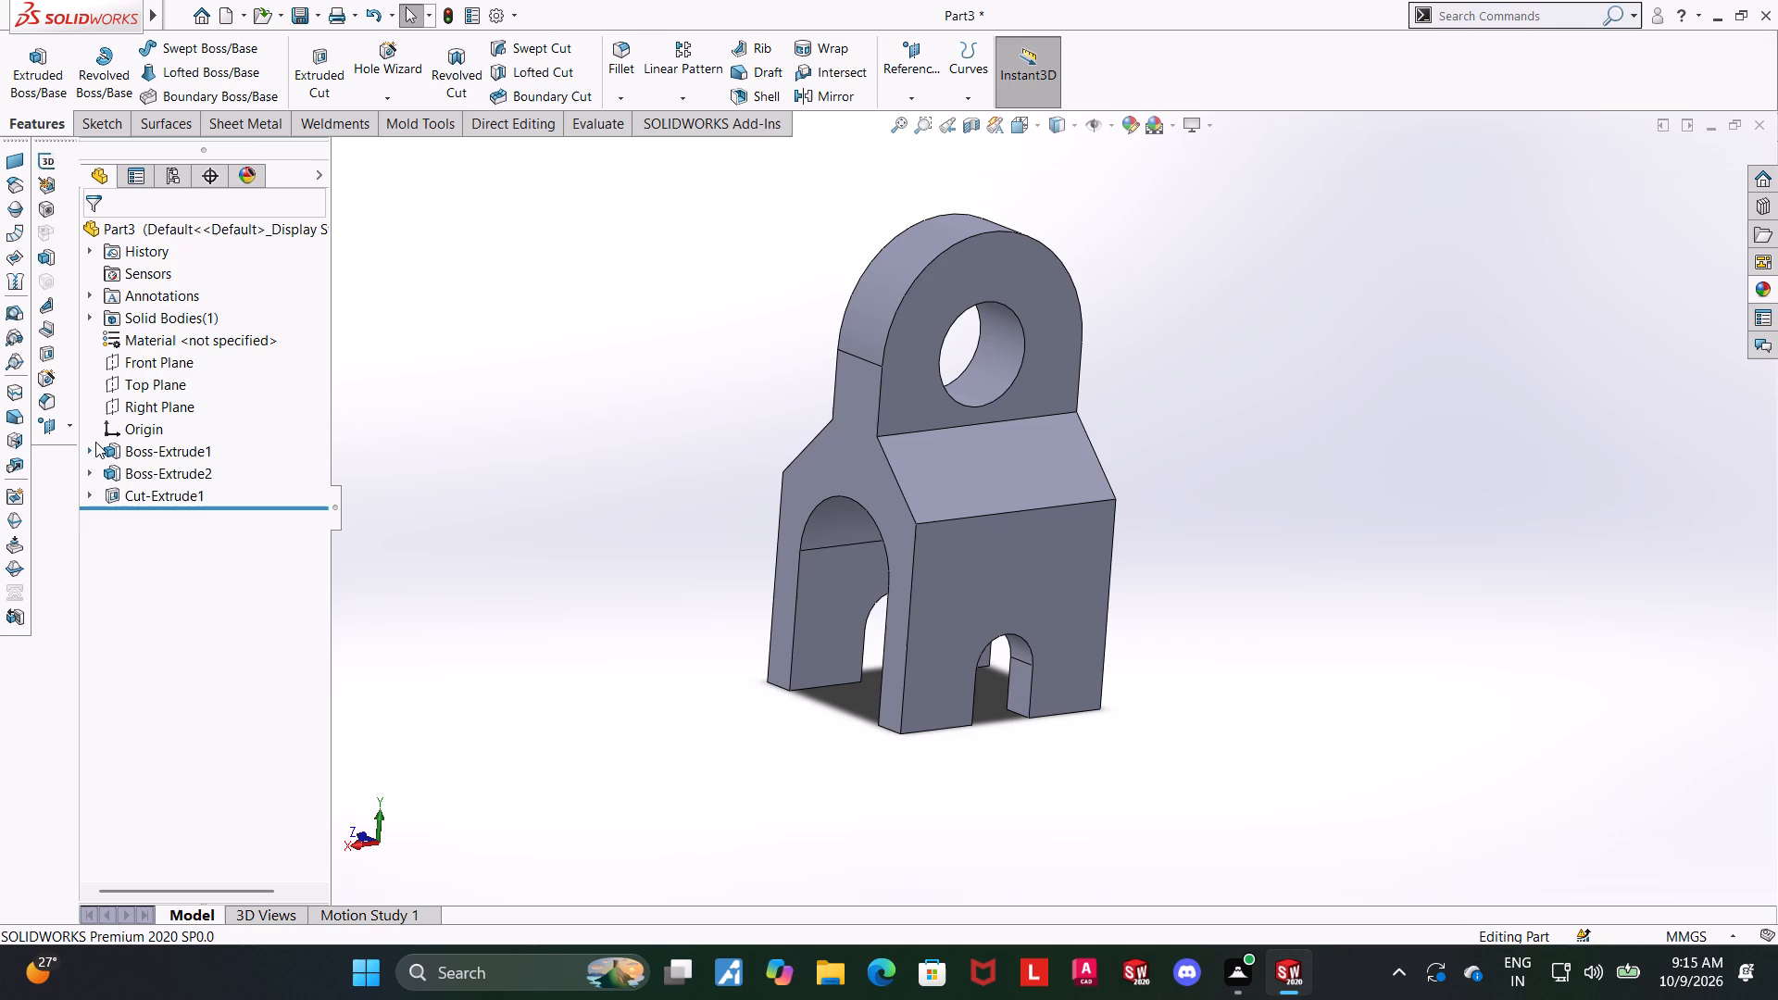
pyautogui.click(88, 452)
pyautogui.click(181, 472)
pyautogui.scroll(3, 666, 582)
pyautogui.moveTo(678, 552); pyautogui.dragTo(732, 491, button='middle')
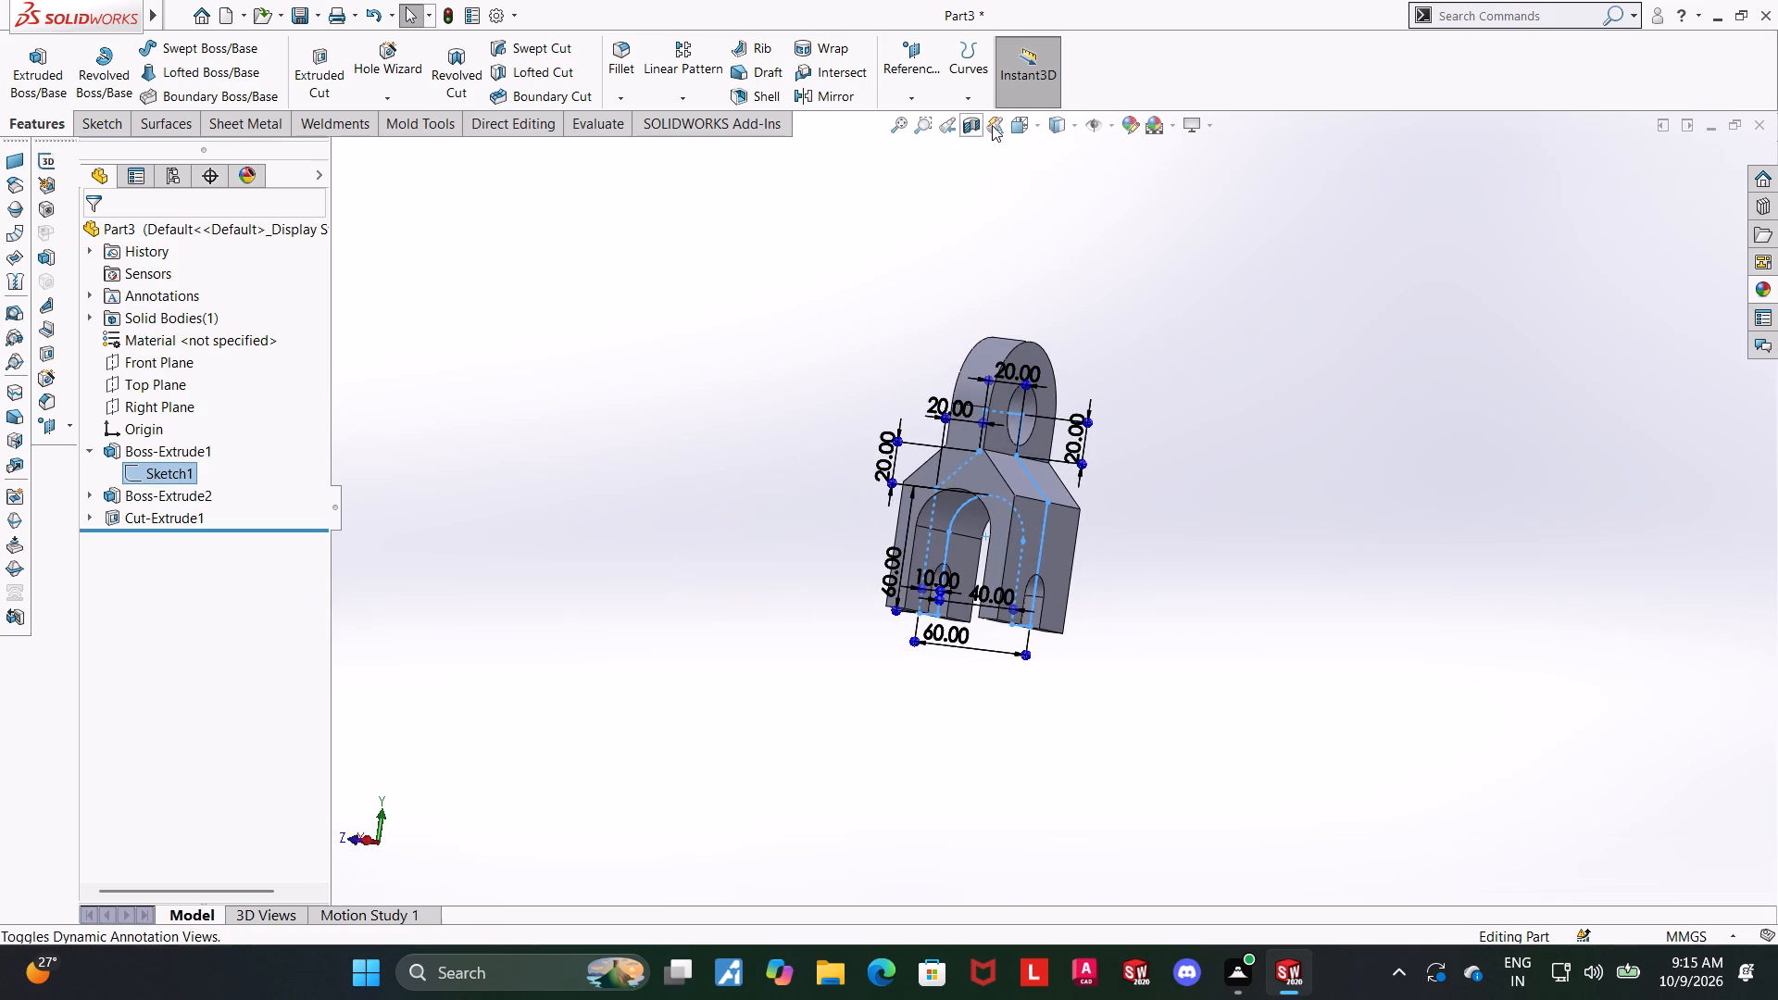
pyautogui.click(1005, 123)
pyautogui.click(987, 127)
pyautogui.click(1024, 124)
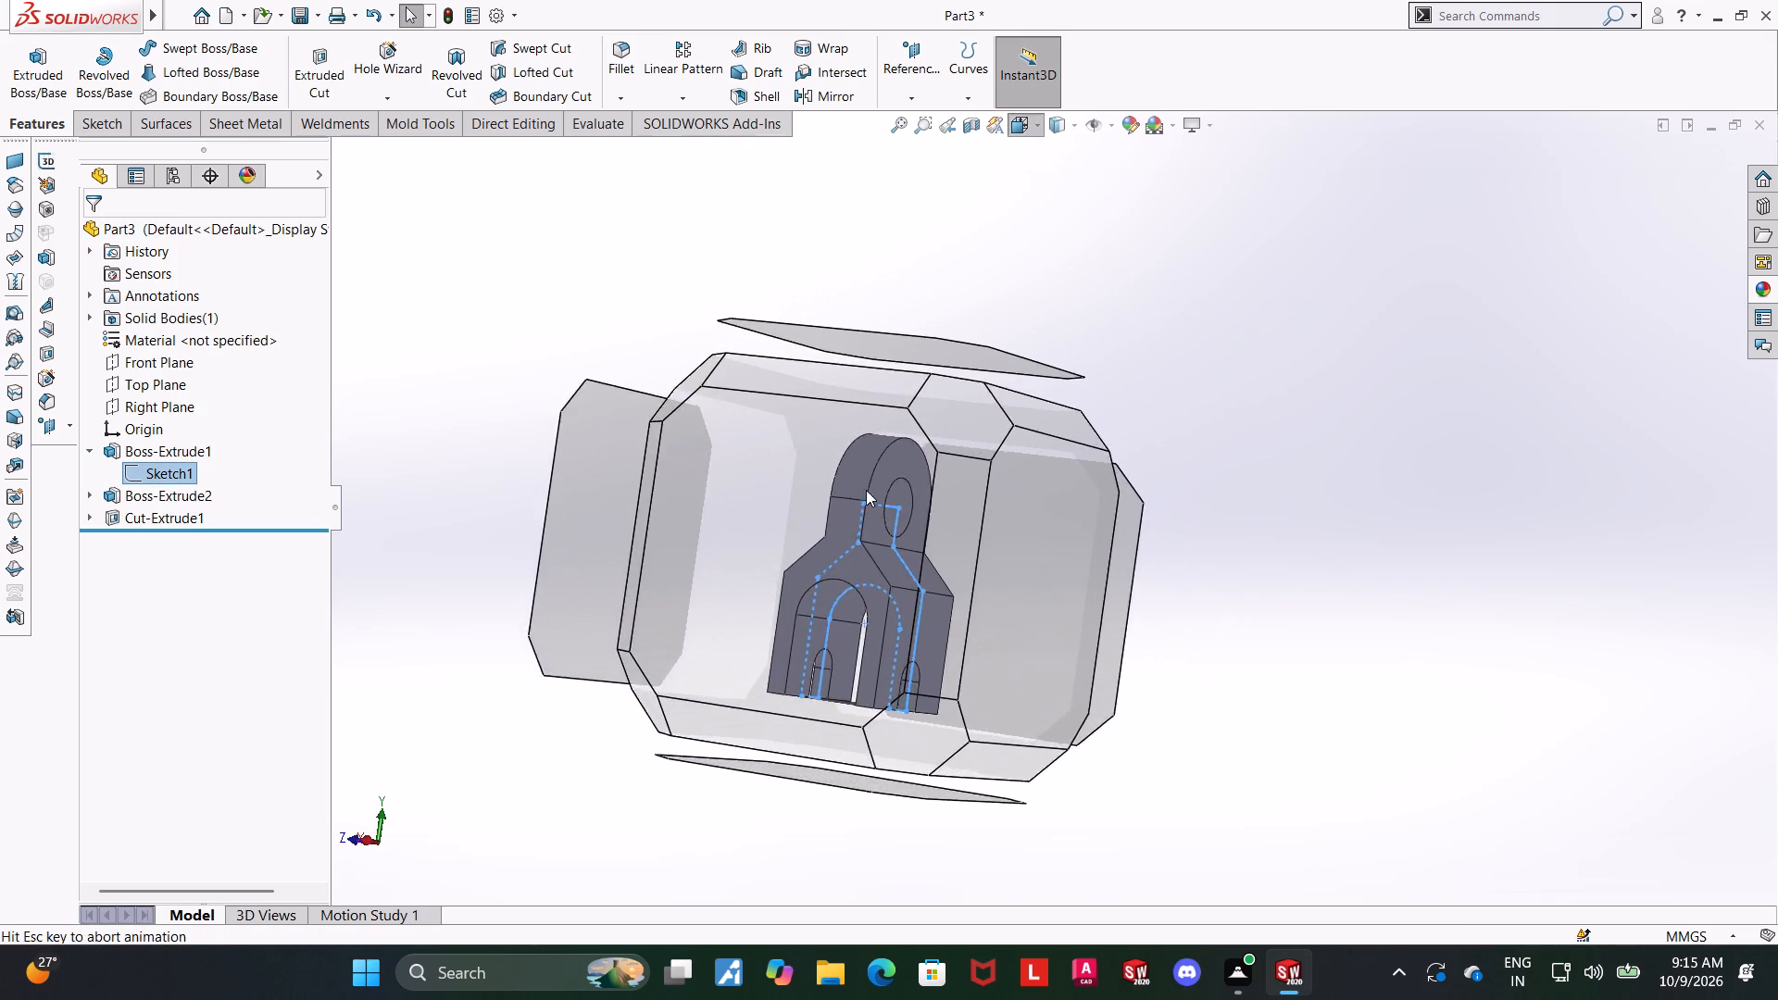
pyautogui.click(828, 512)
pyautogui.scroll(1, 1224, 303)
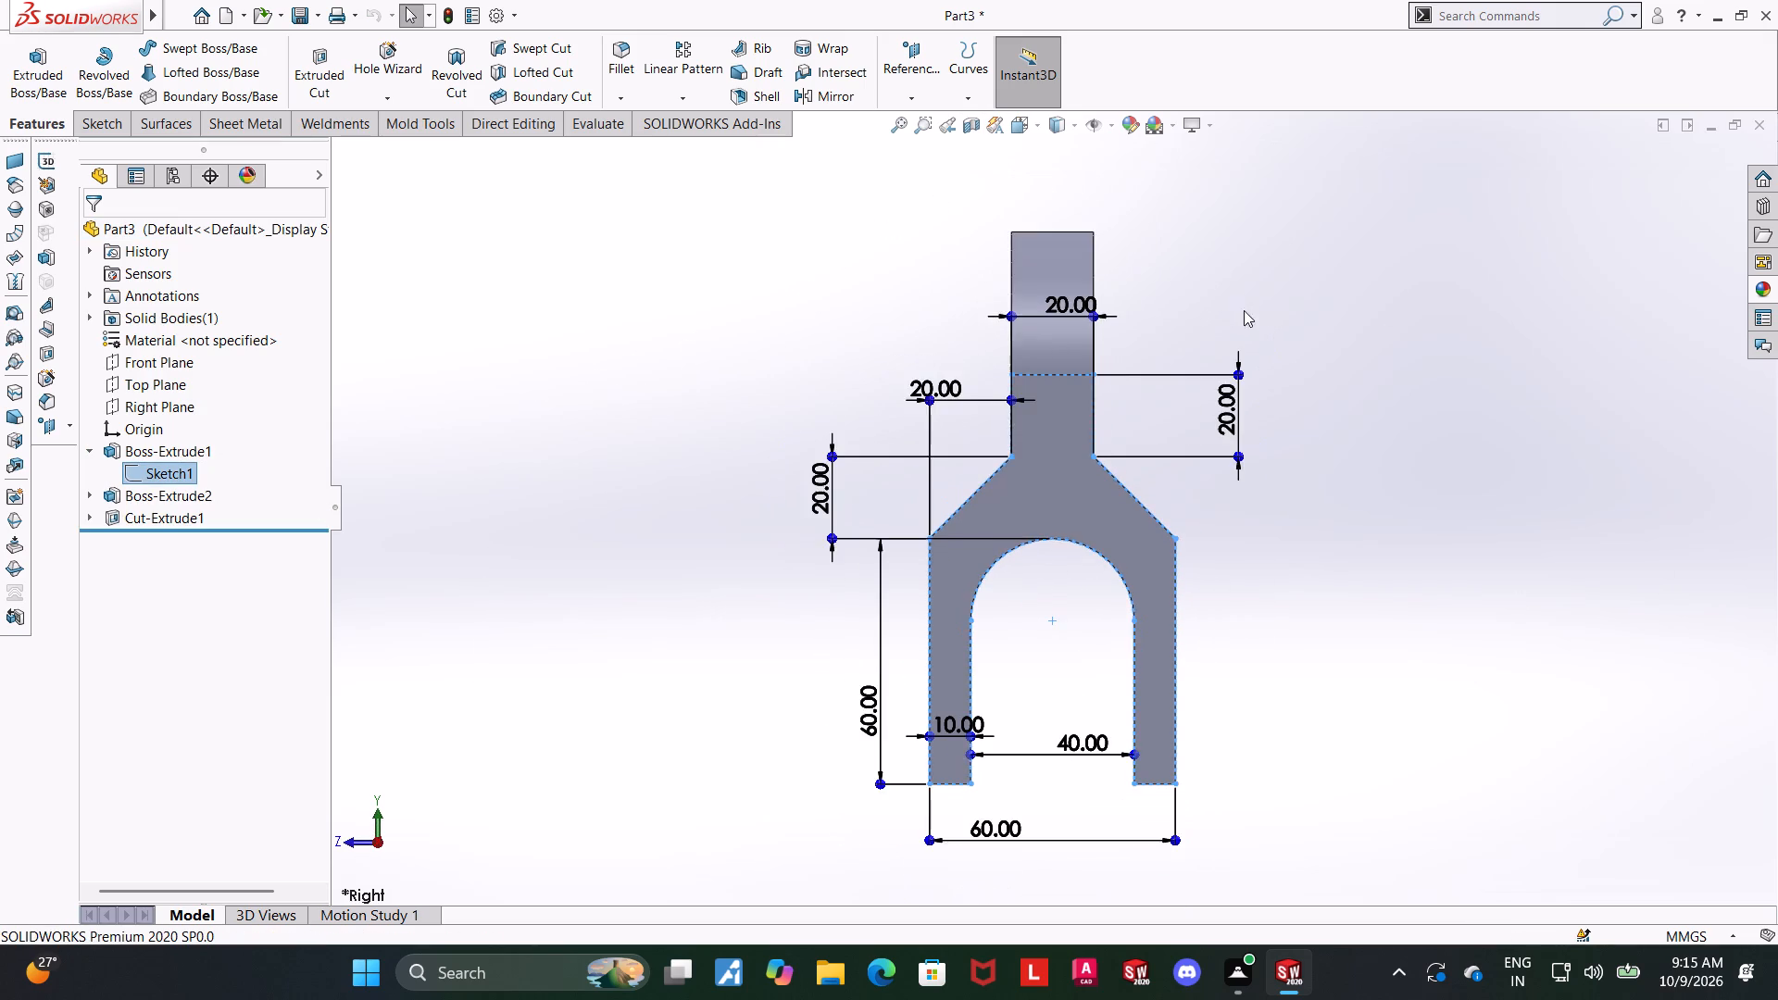
pyautogui.scroll(1, 1243, 310)
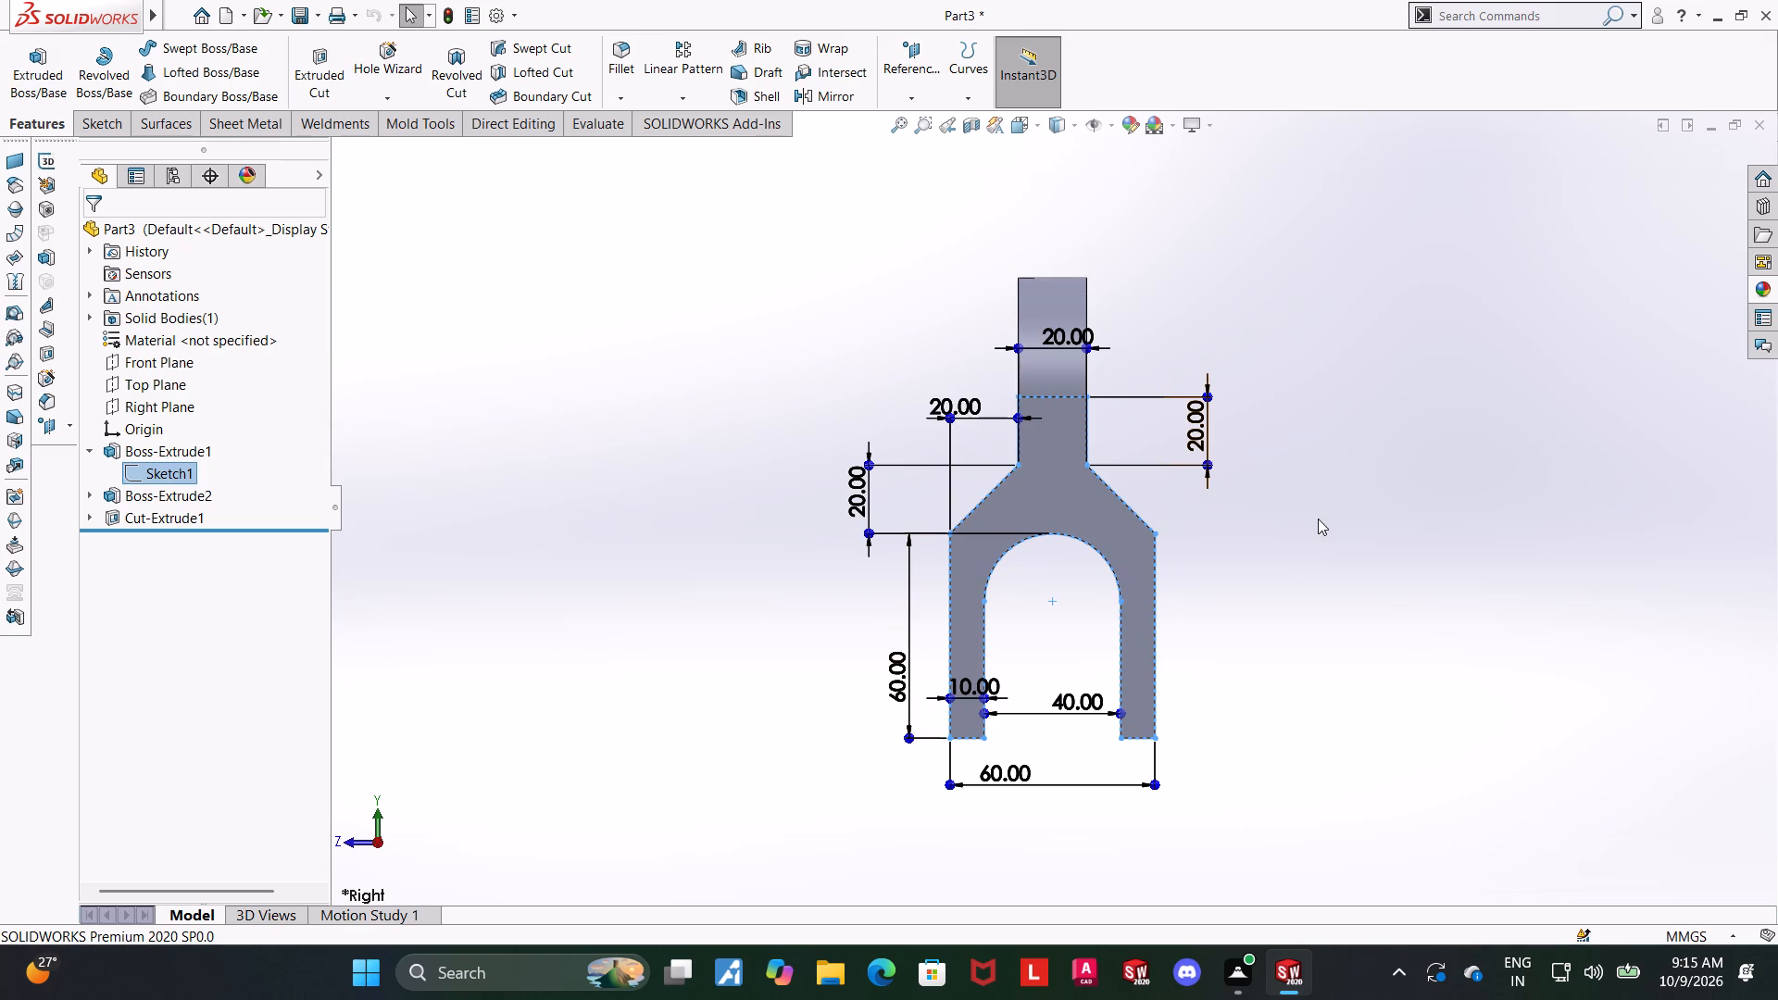
pyautogui.scroll(1, 1632, 548)
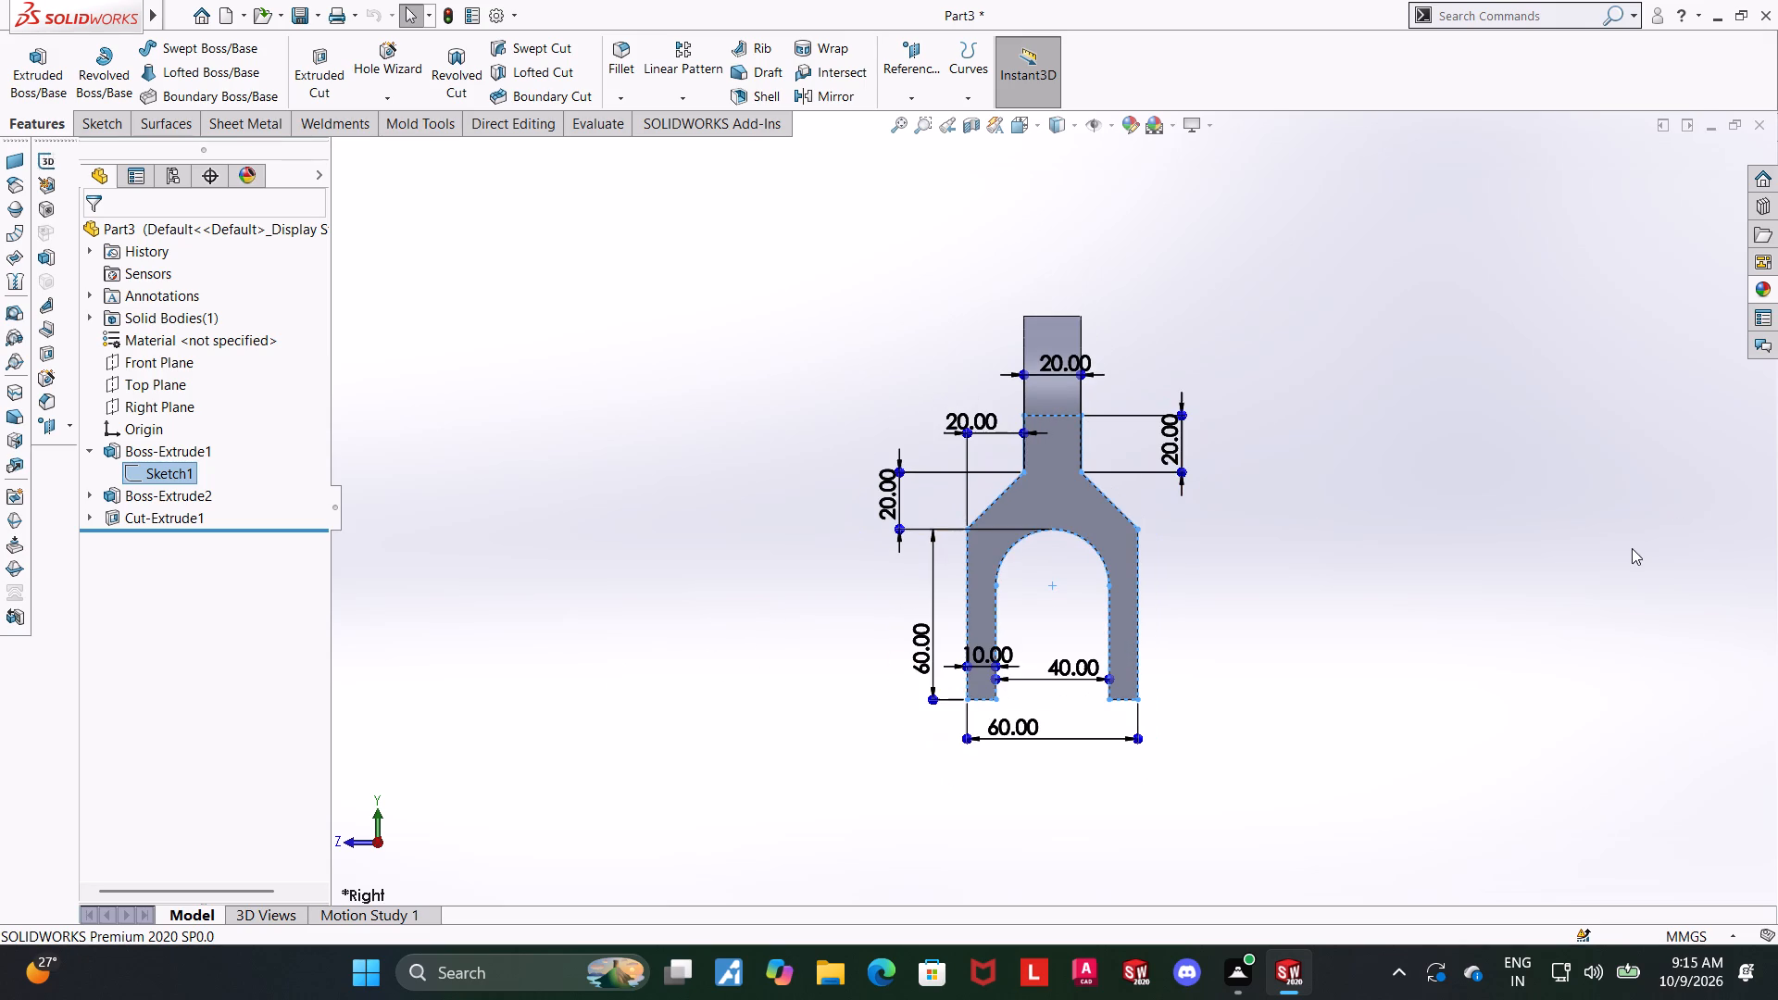
pyautogui.scroll(-1, 1110, 455)
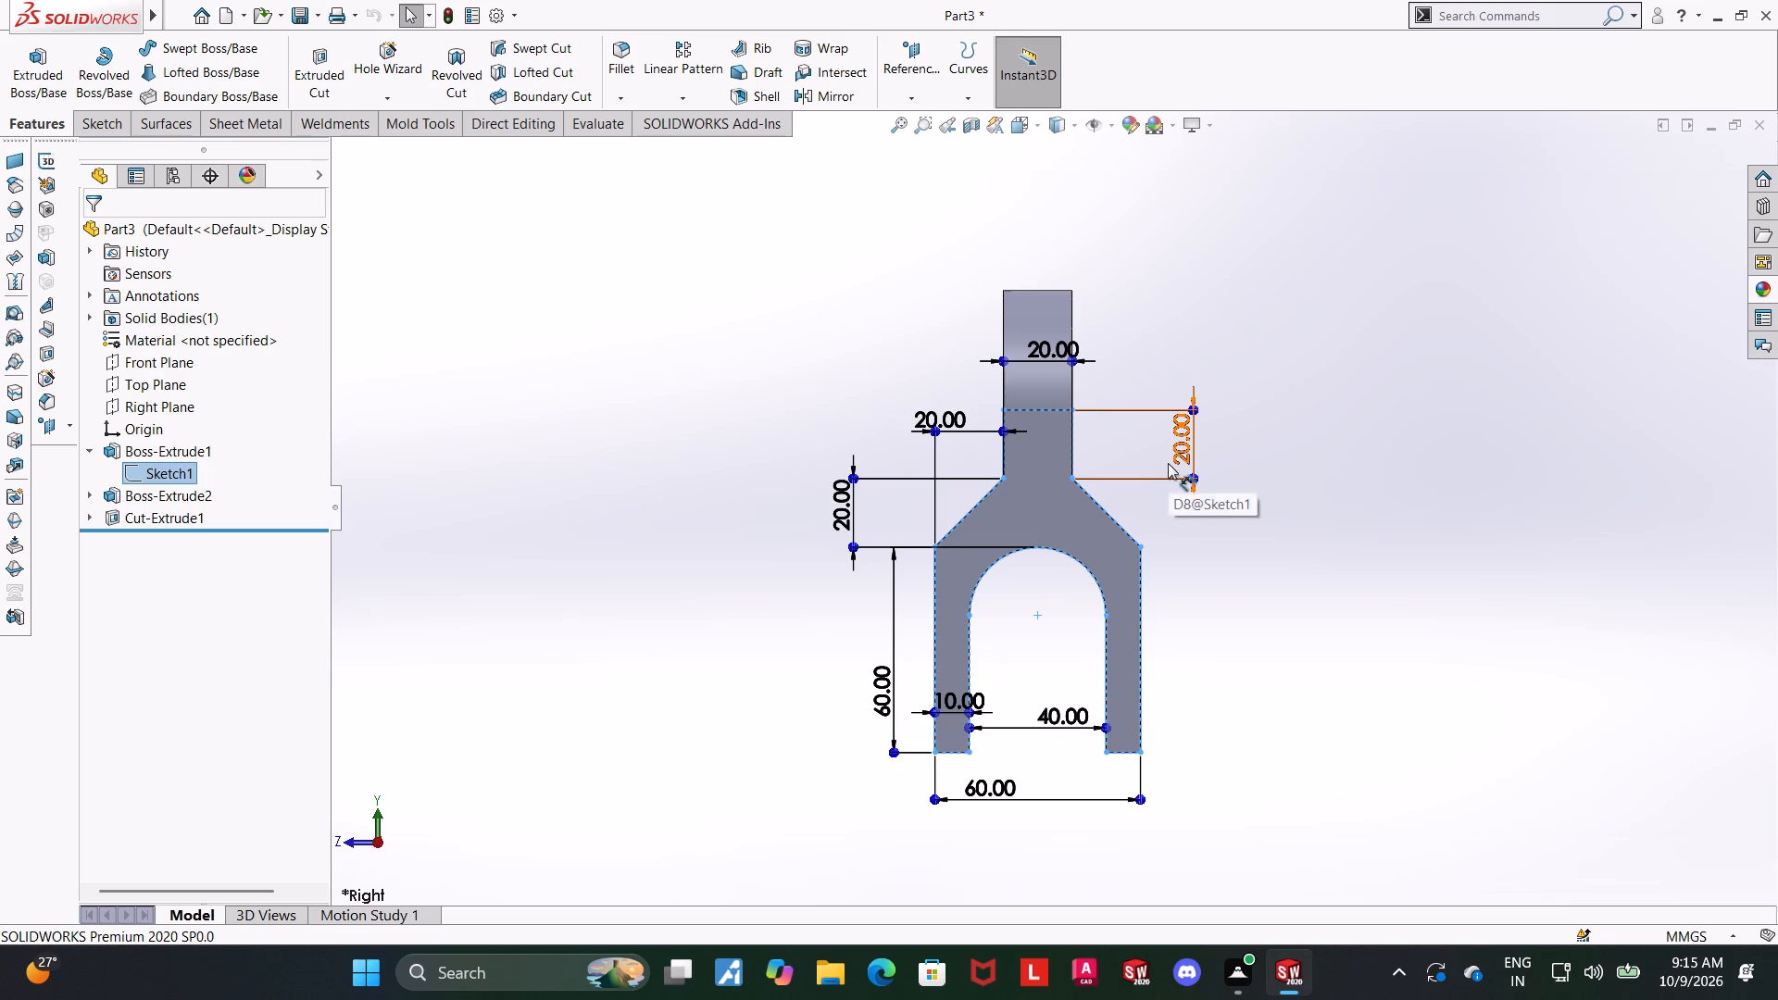
pyautogui.scroll(1, 1186, 444)
pyautogui.moveTo(1282, 530); pyautogui.dragTo(1269, 535, button='middle')
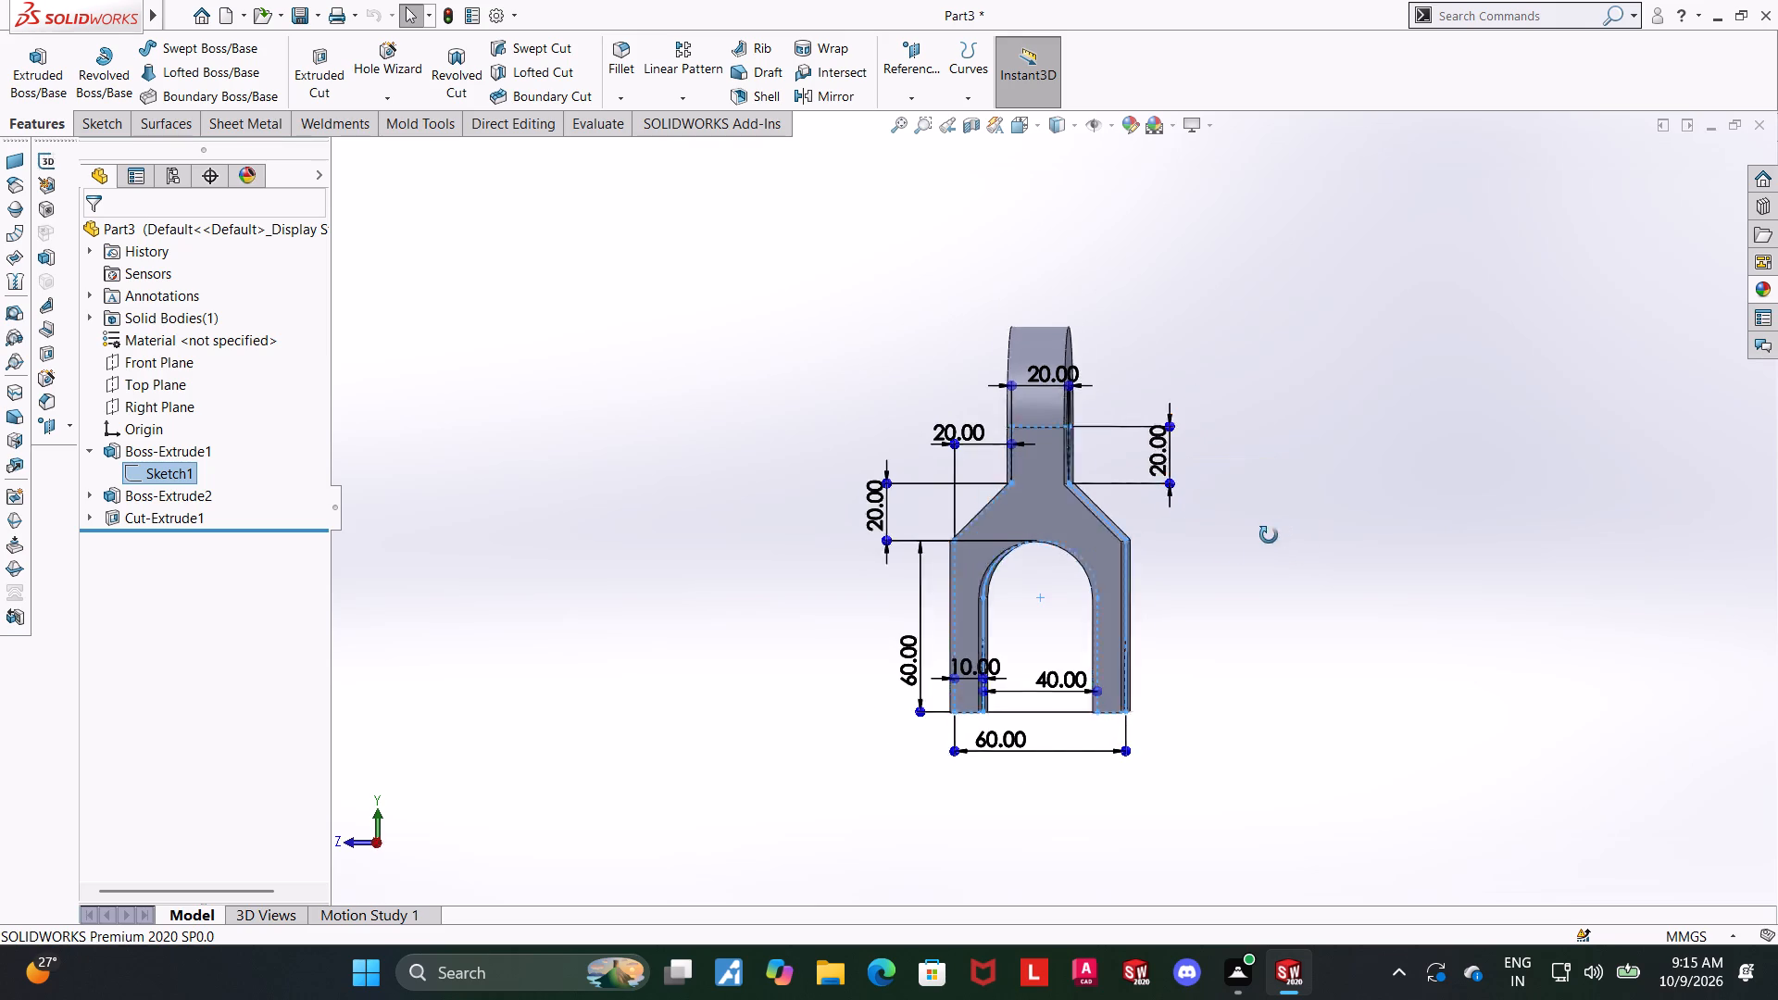
pyautogui.moveTo(1269, 535); pyautogui.dragTo(1225, 555, button='middle')
pyautogui.click(1372, 598)
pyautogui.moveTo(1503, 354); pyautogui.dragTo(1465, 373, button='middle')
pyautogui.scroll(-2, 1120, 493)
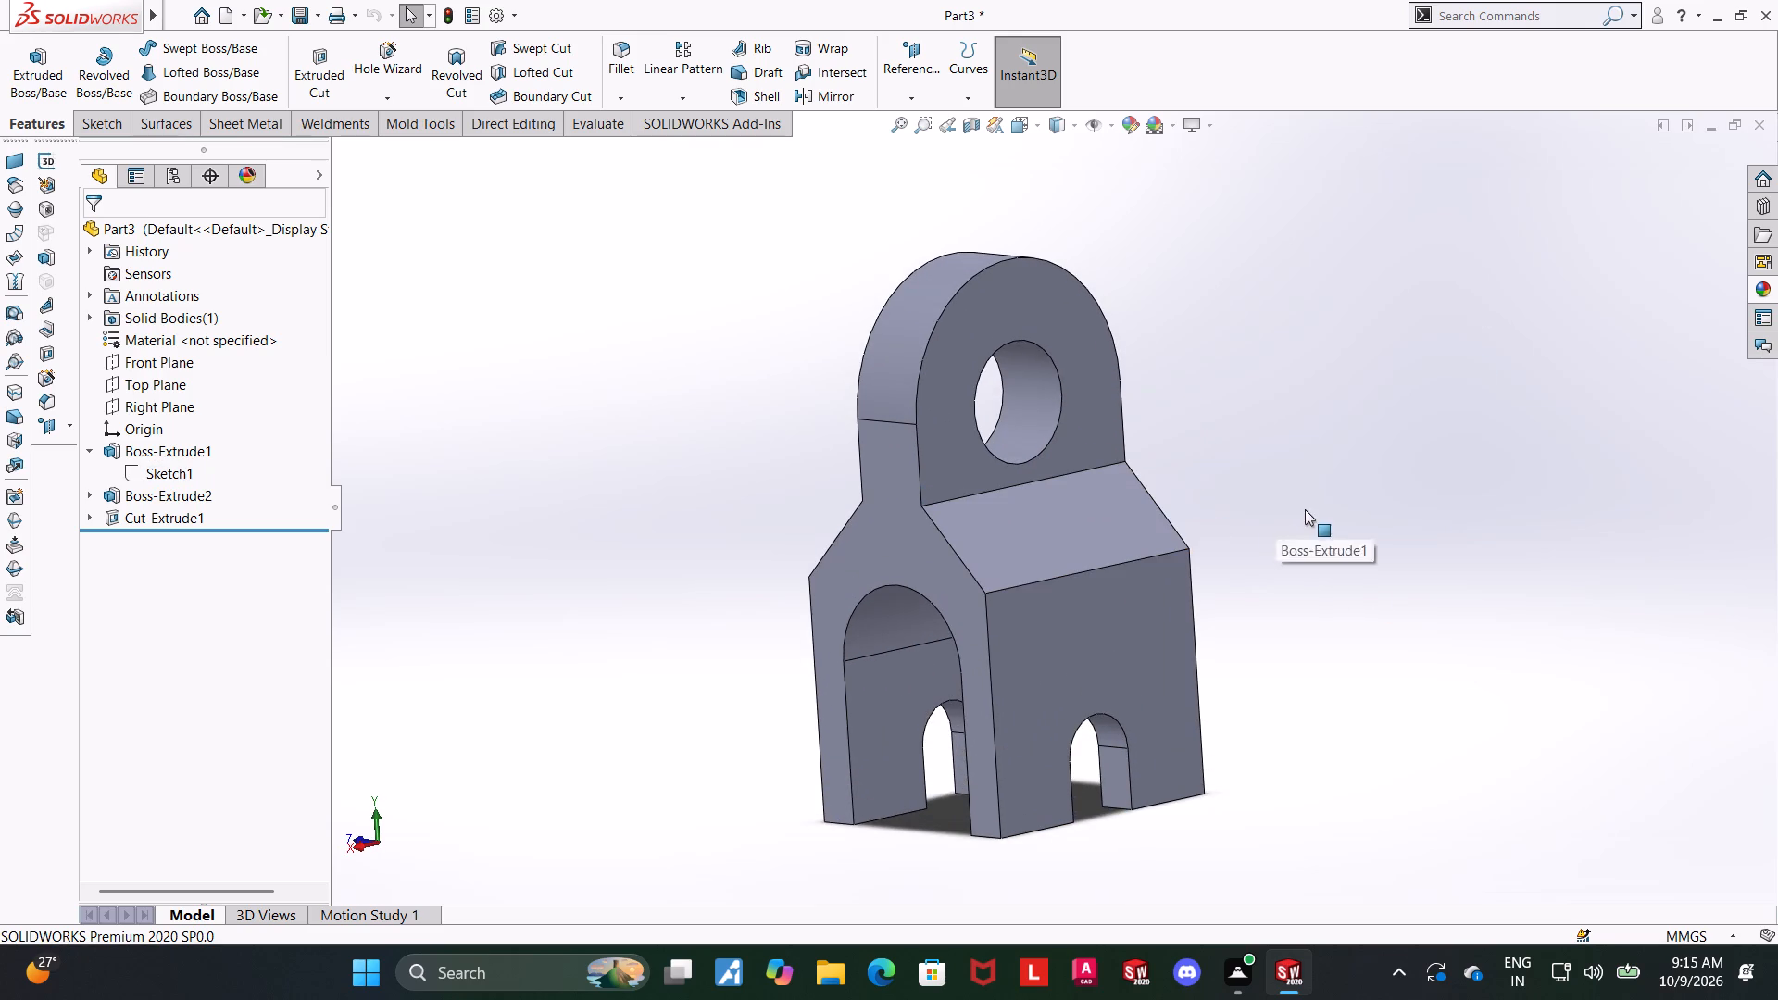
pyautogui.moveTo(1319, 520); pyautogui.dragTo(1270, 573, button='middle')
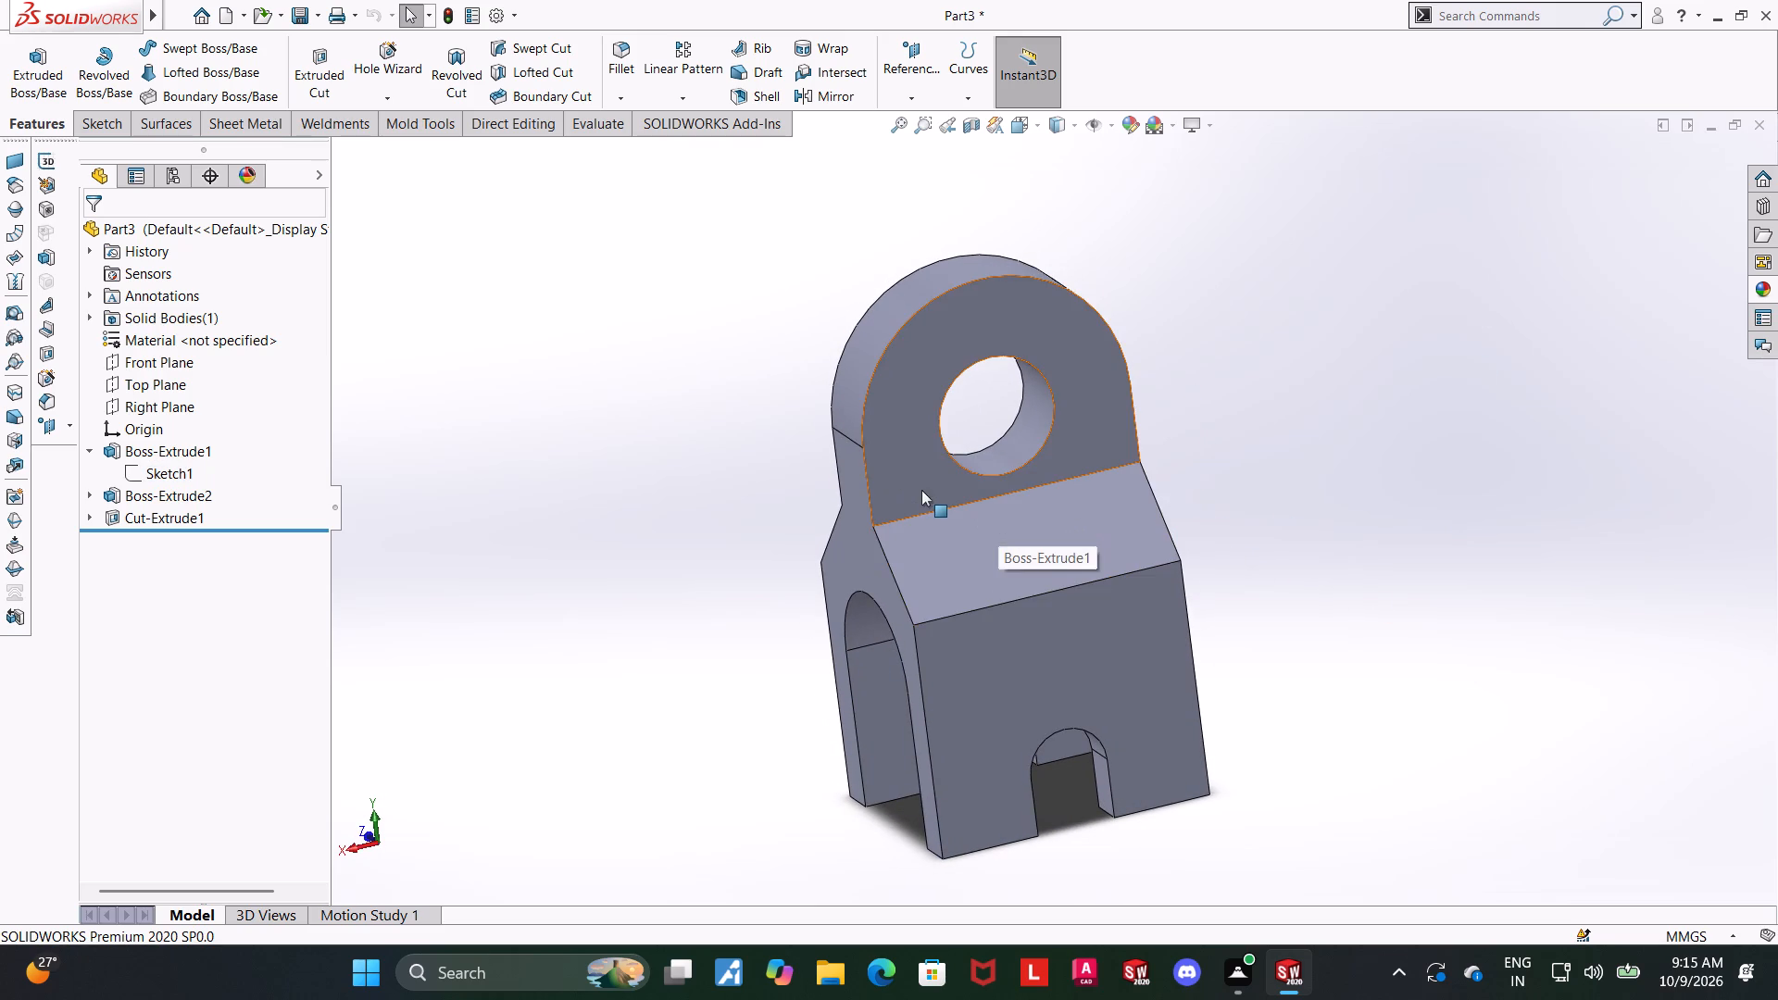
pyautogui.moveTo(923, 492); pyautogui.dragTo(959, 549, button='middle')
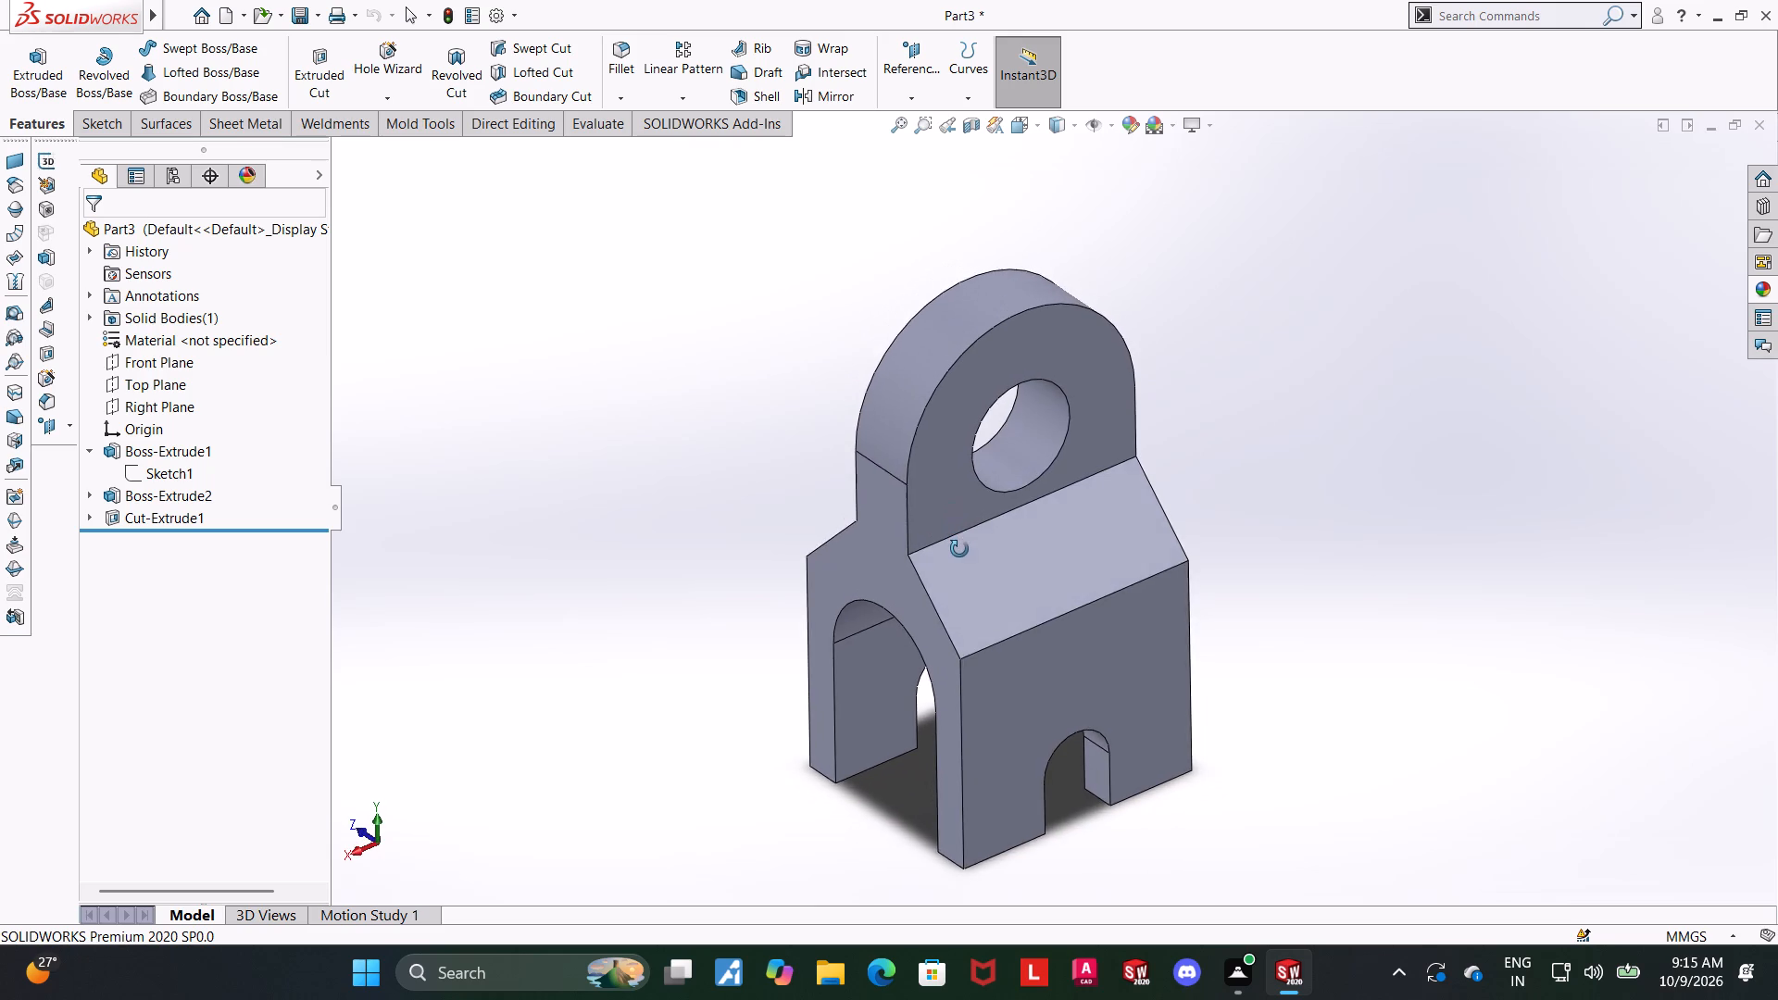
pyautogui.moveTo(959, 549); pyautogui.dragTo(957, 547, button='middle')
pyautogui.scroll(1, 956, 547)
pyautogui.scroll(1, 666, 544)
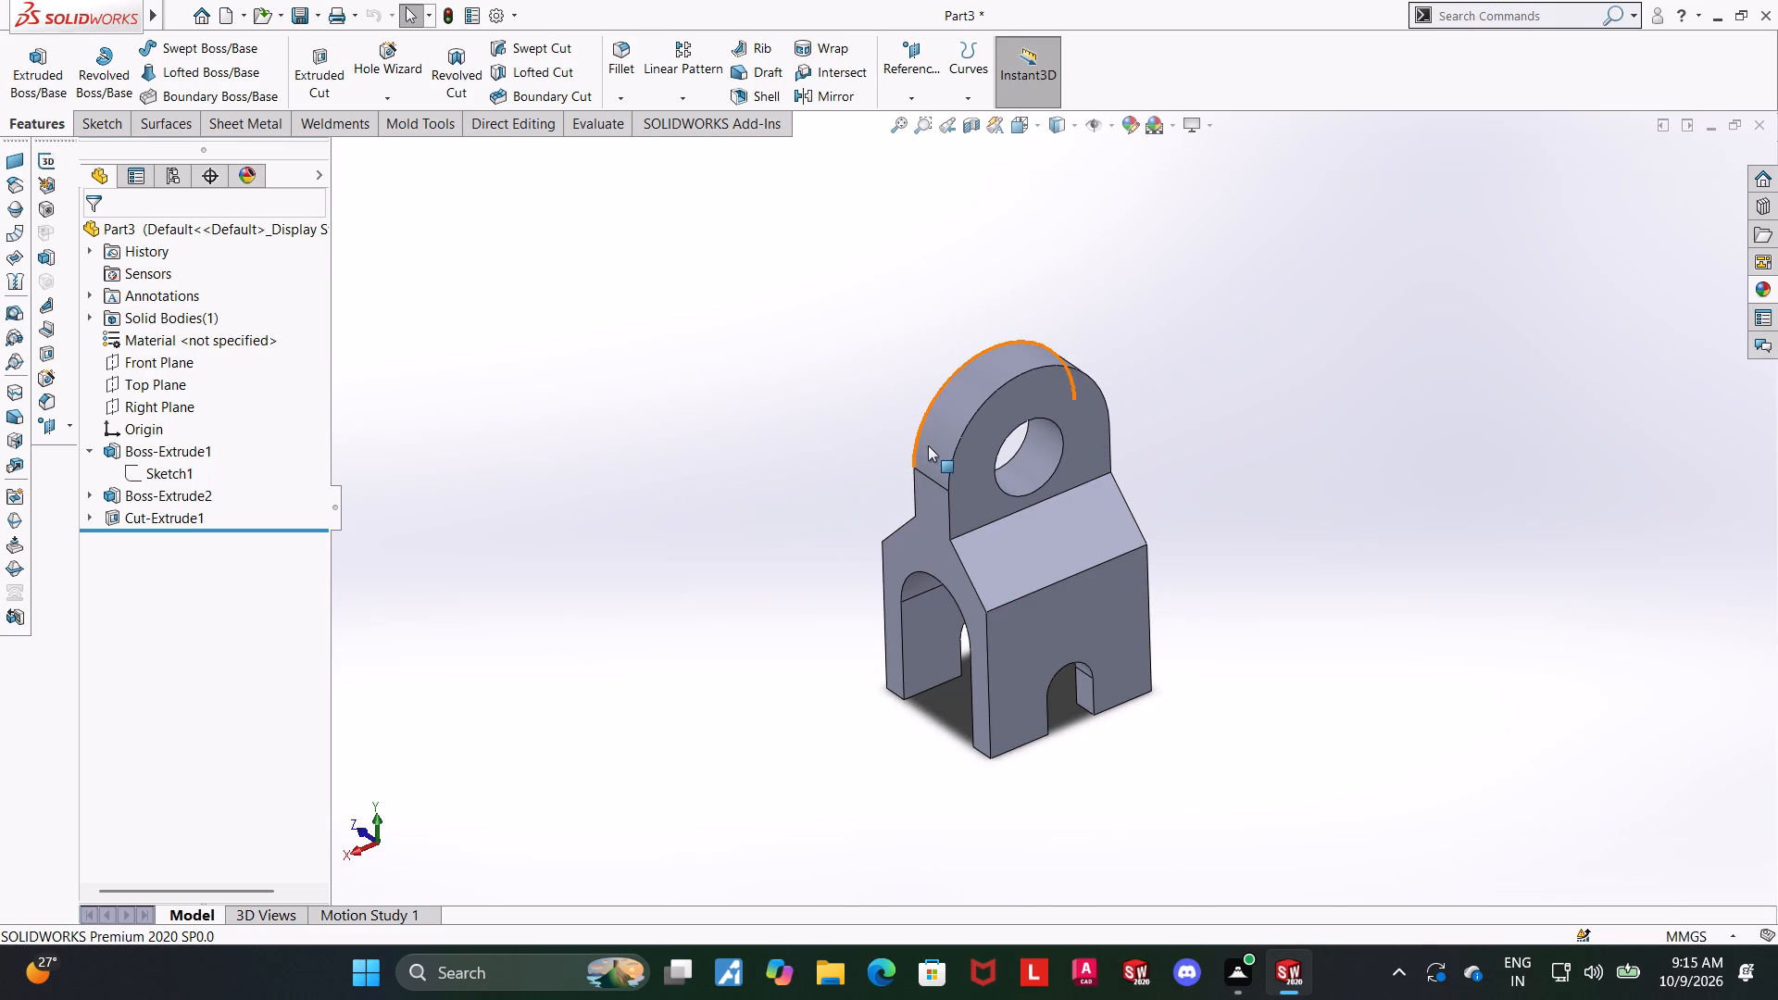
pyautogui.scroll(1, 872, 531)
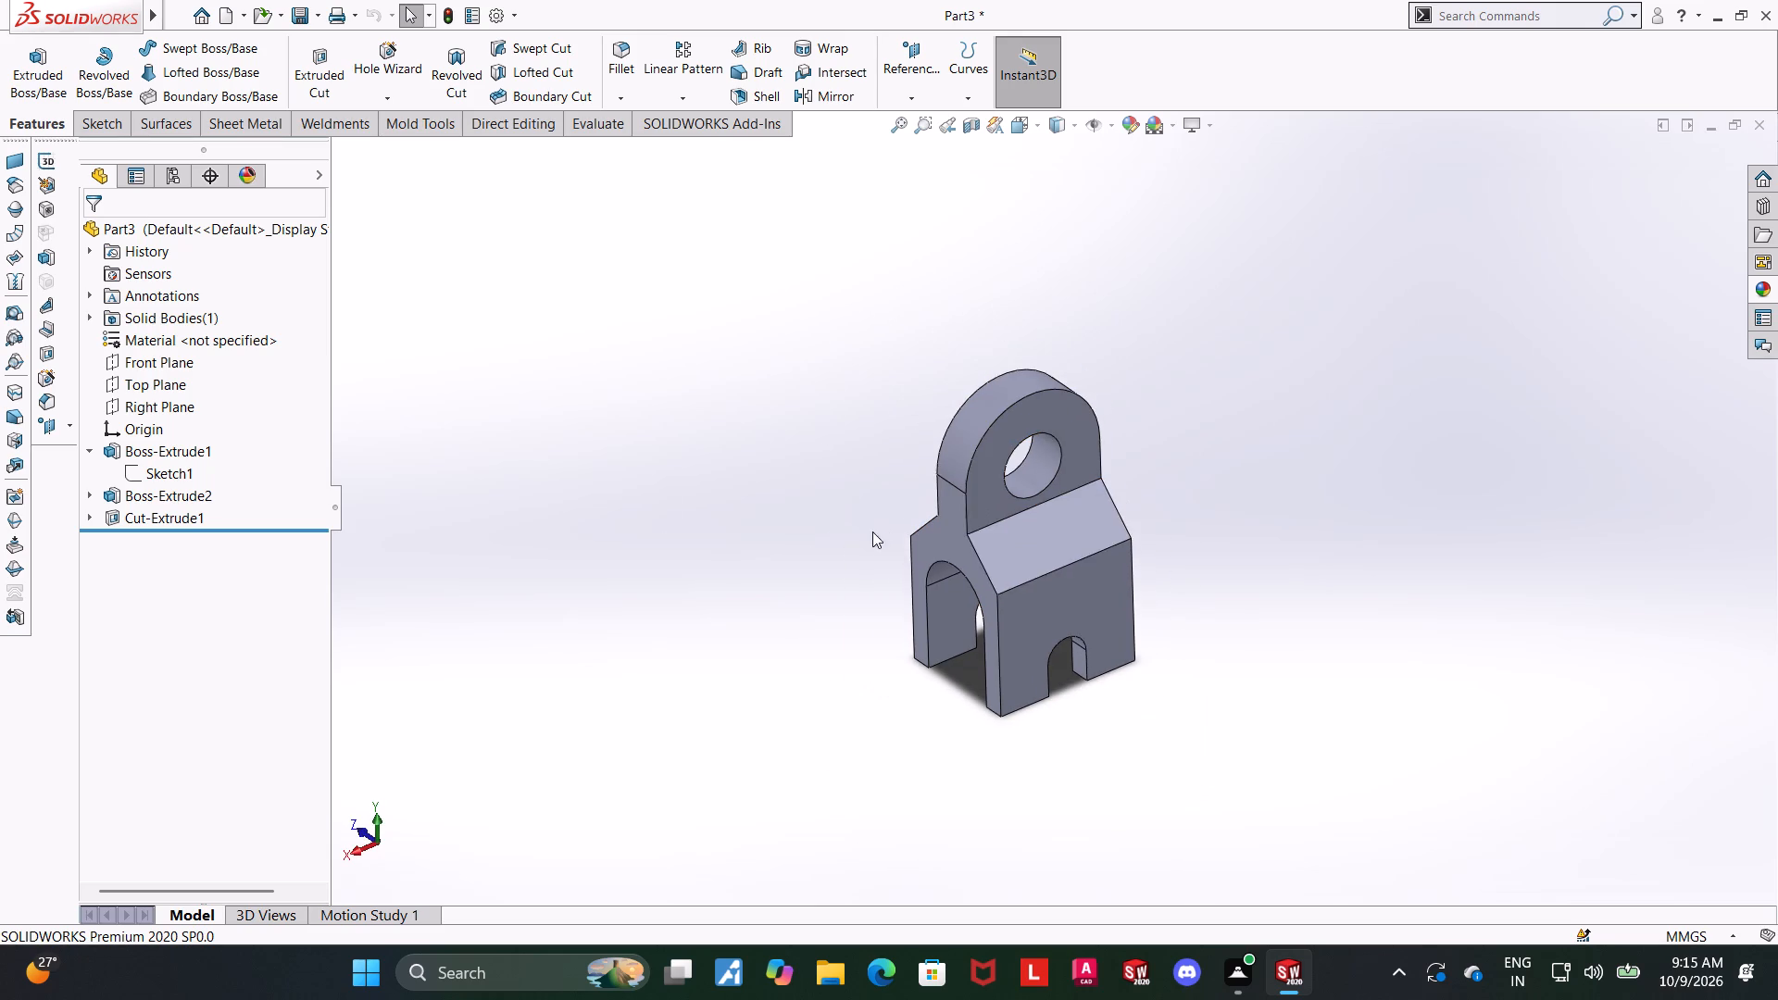
# Start a new sketch on the Top Plane and turn the view normal to it.
pyautogui.click(136, 390)
pyautogui.moveTo(628, 561); pyautogui.dragTo(689, 421, button='middle')
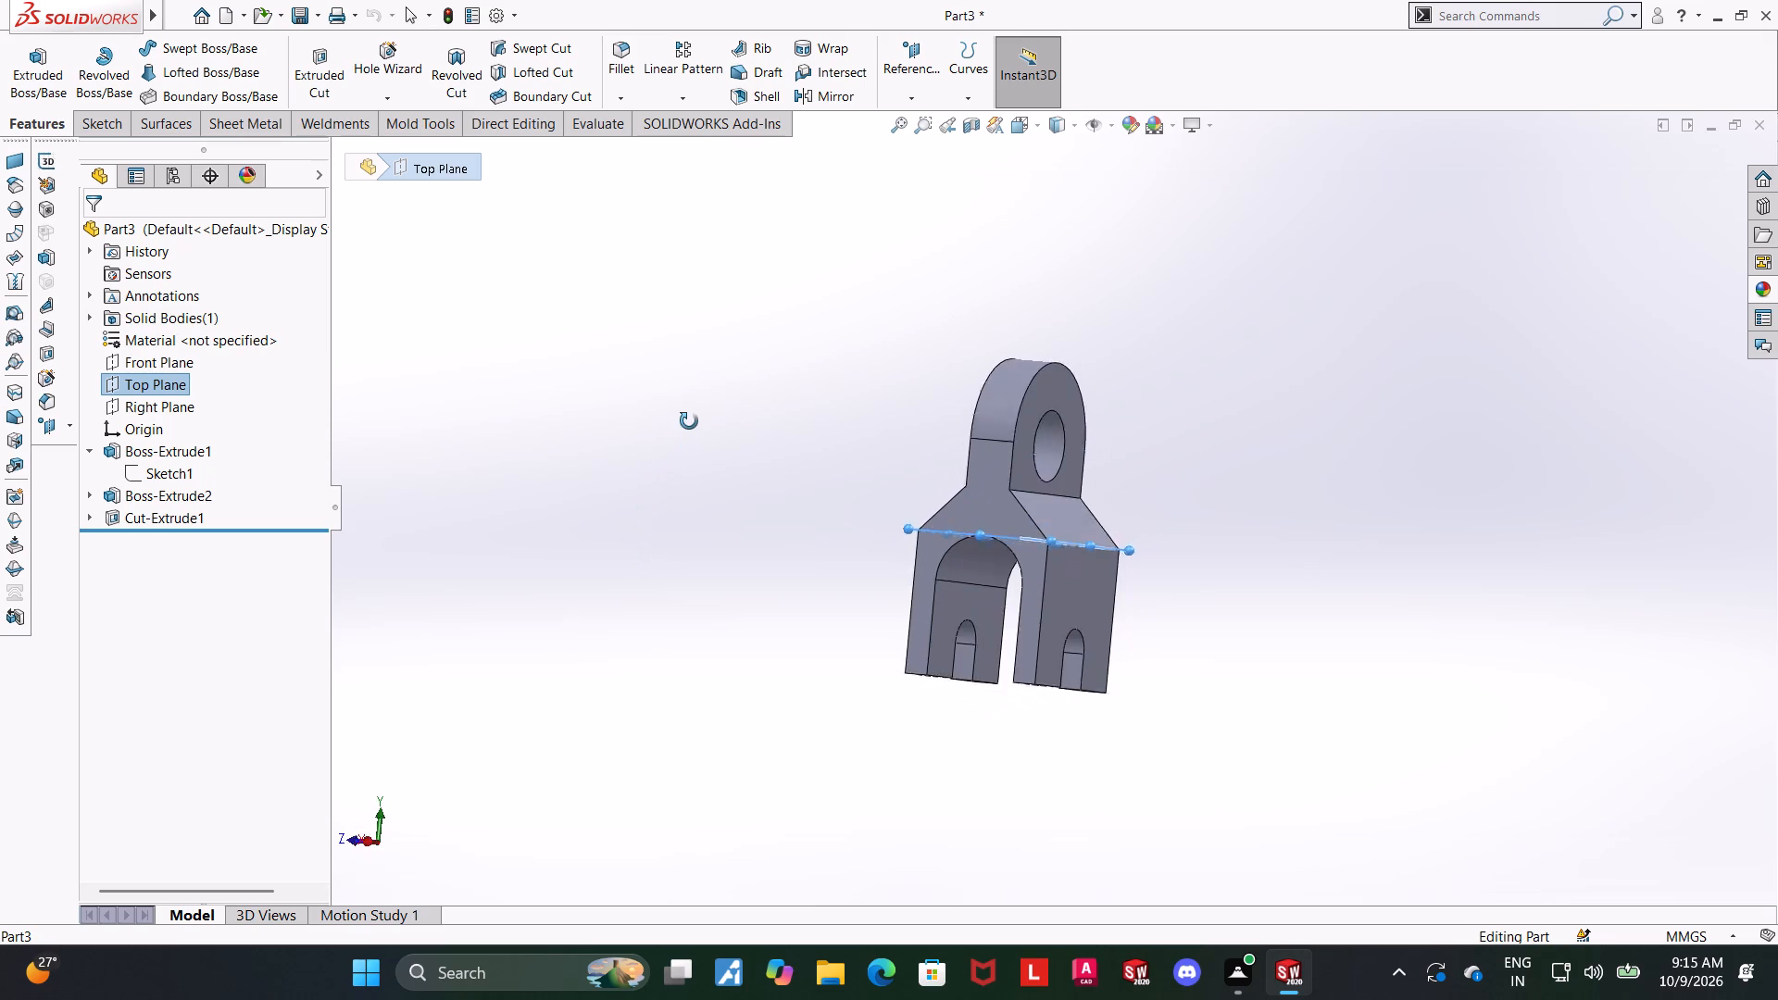
pyautogui.moveTo(689, 421); pyautogui.dragTo(722, 439, button='middle')
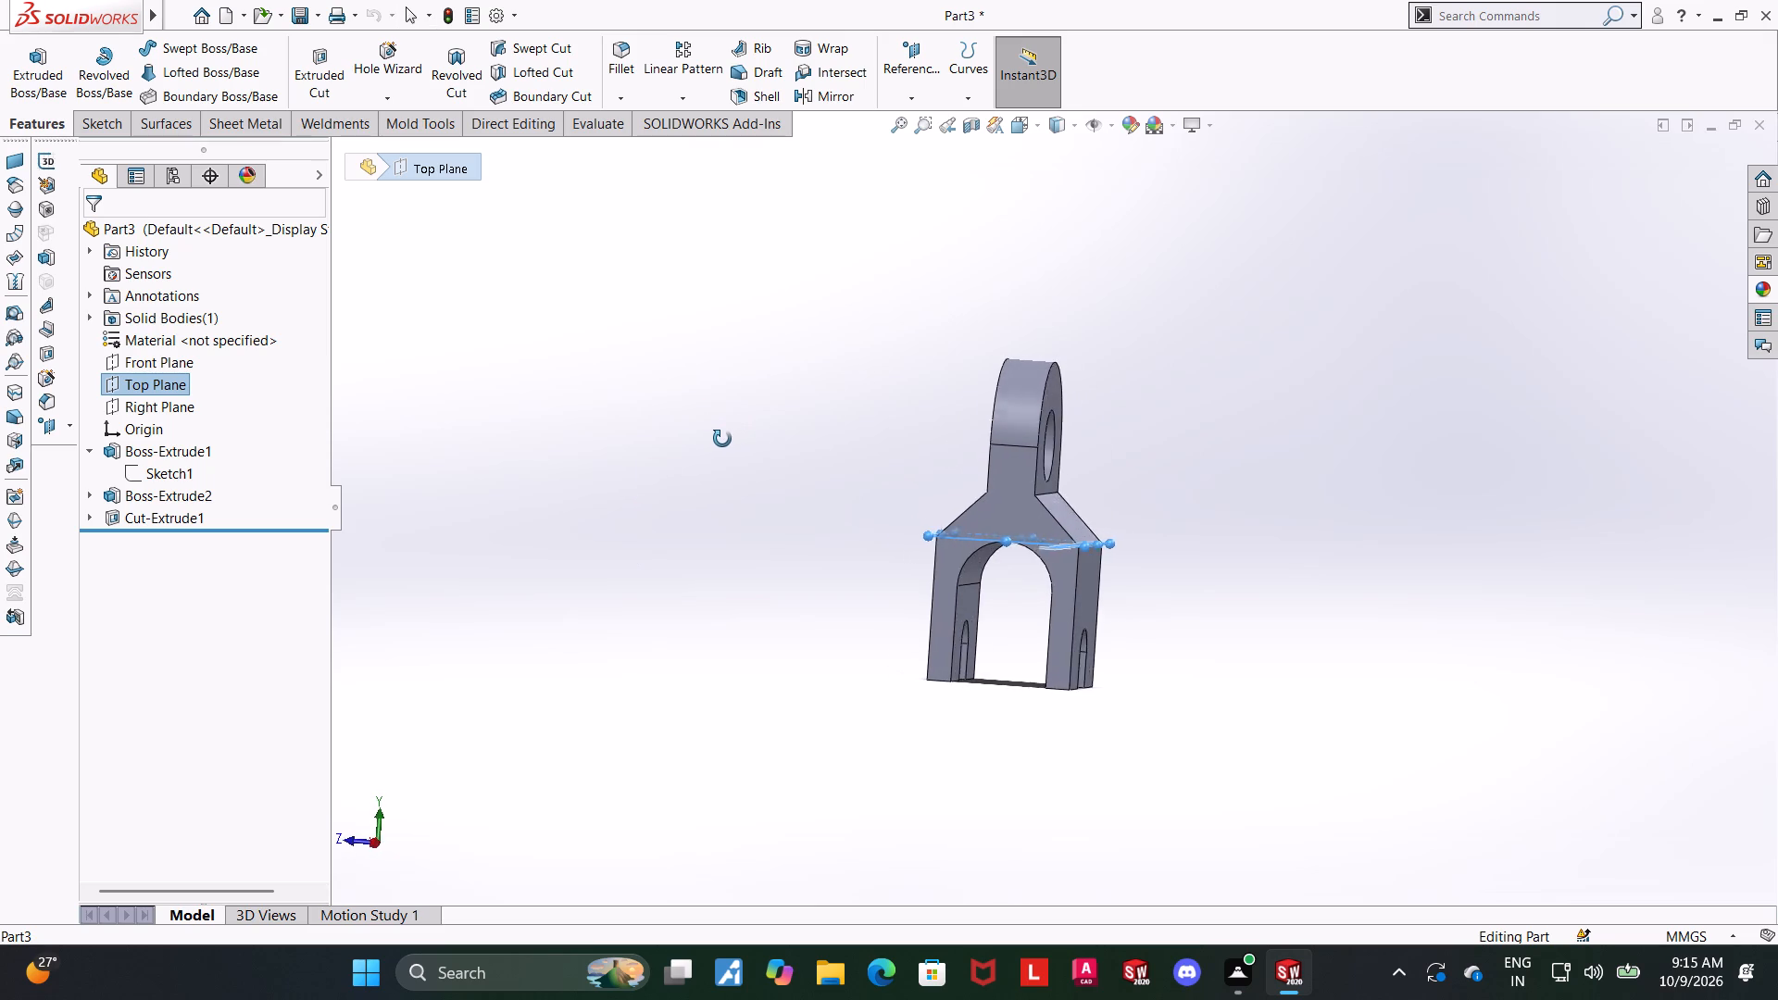
pyautogui.moveTo(722, 439); pyautogui.dragTo(657, 470, button='middle')
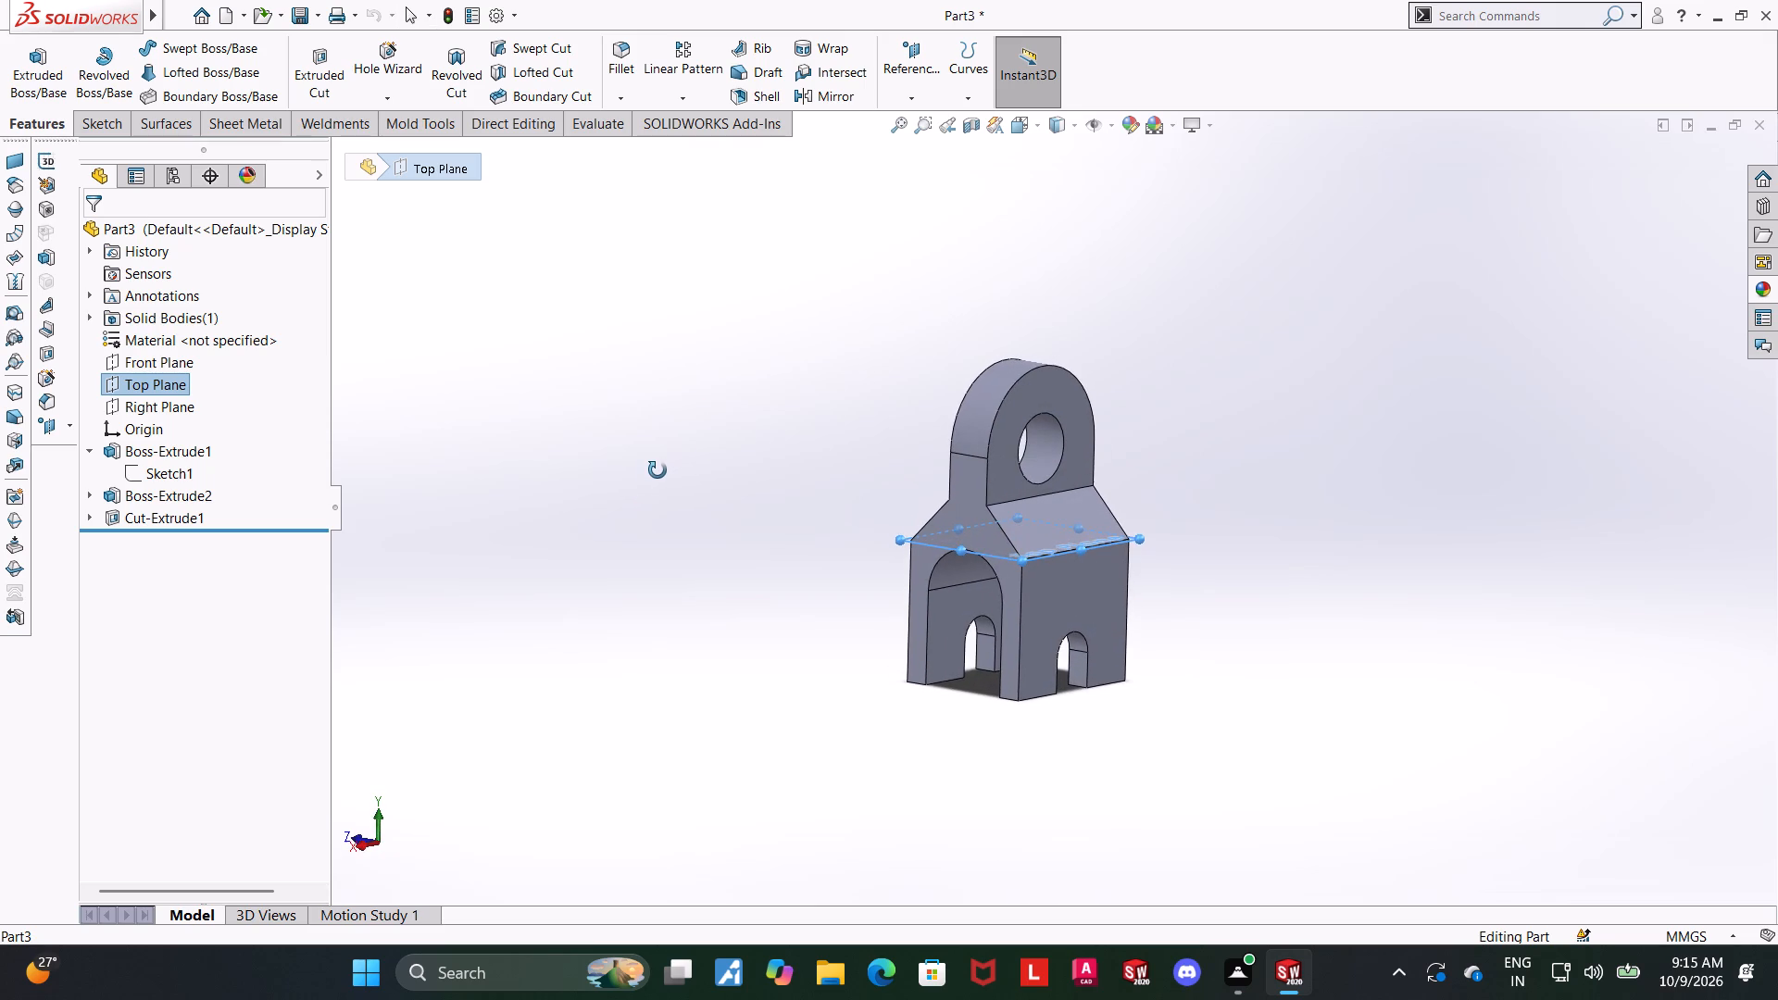
pyautogui.moveTo(657, 470); pyautogui.dragTo(650, 476, button='middle')
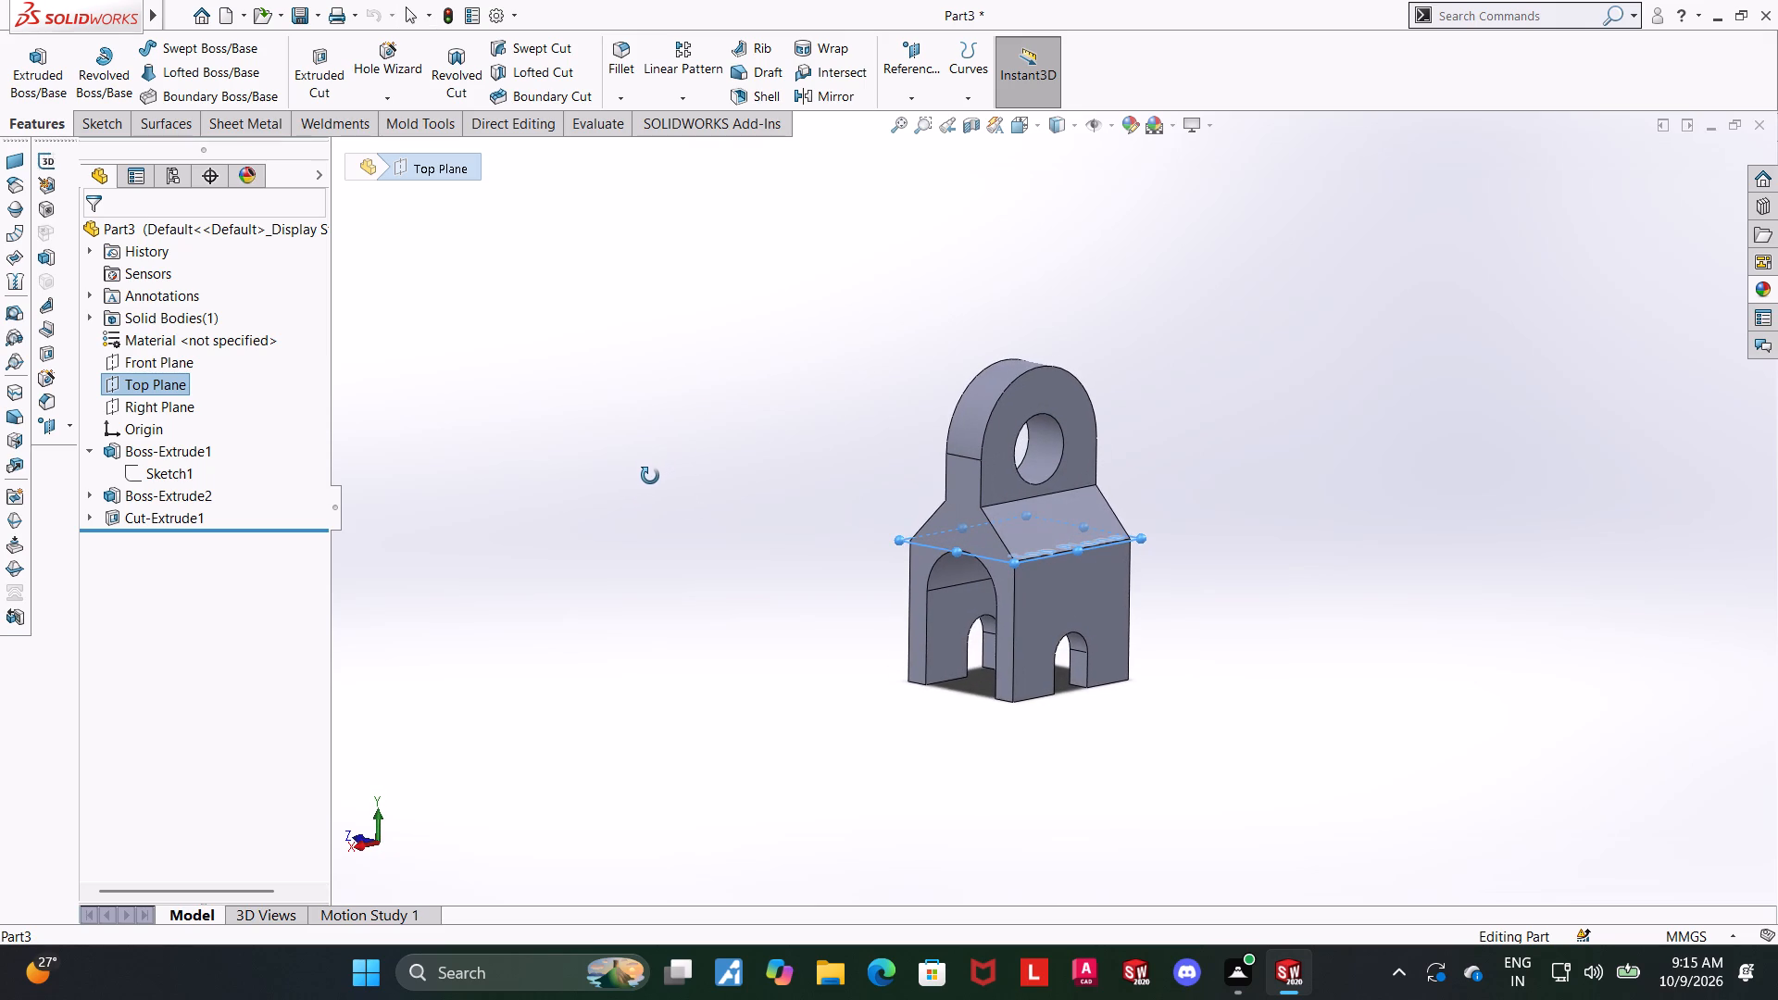
pyautogui.moveTo(650, 476); pyautogui.dragTo(652, 478, button='middle')
pyautogui.click(1575, 504)
pyautogui.click(169, 377)
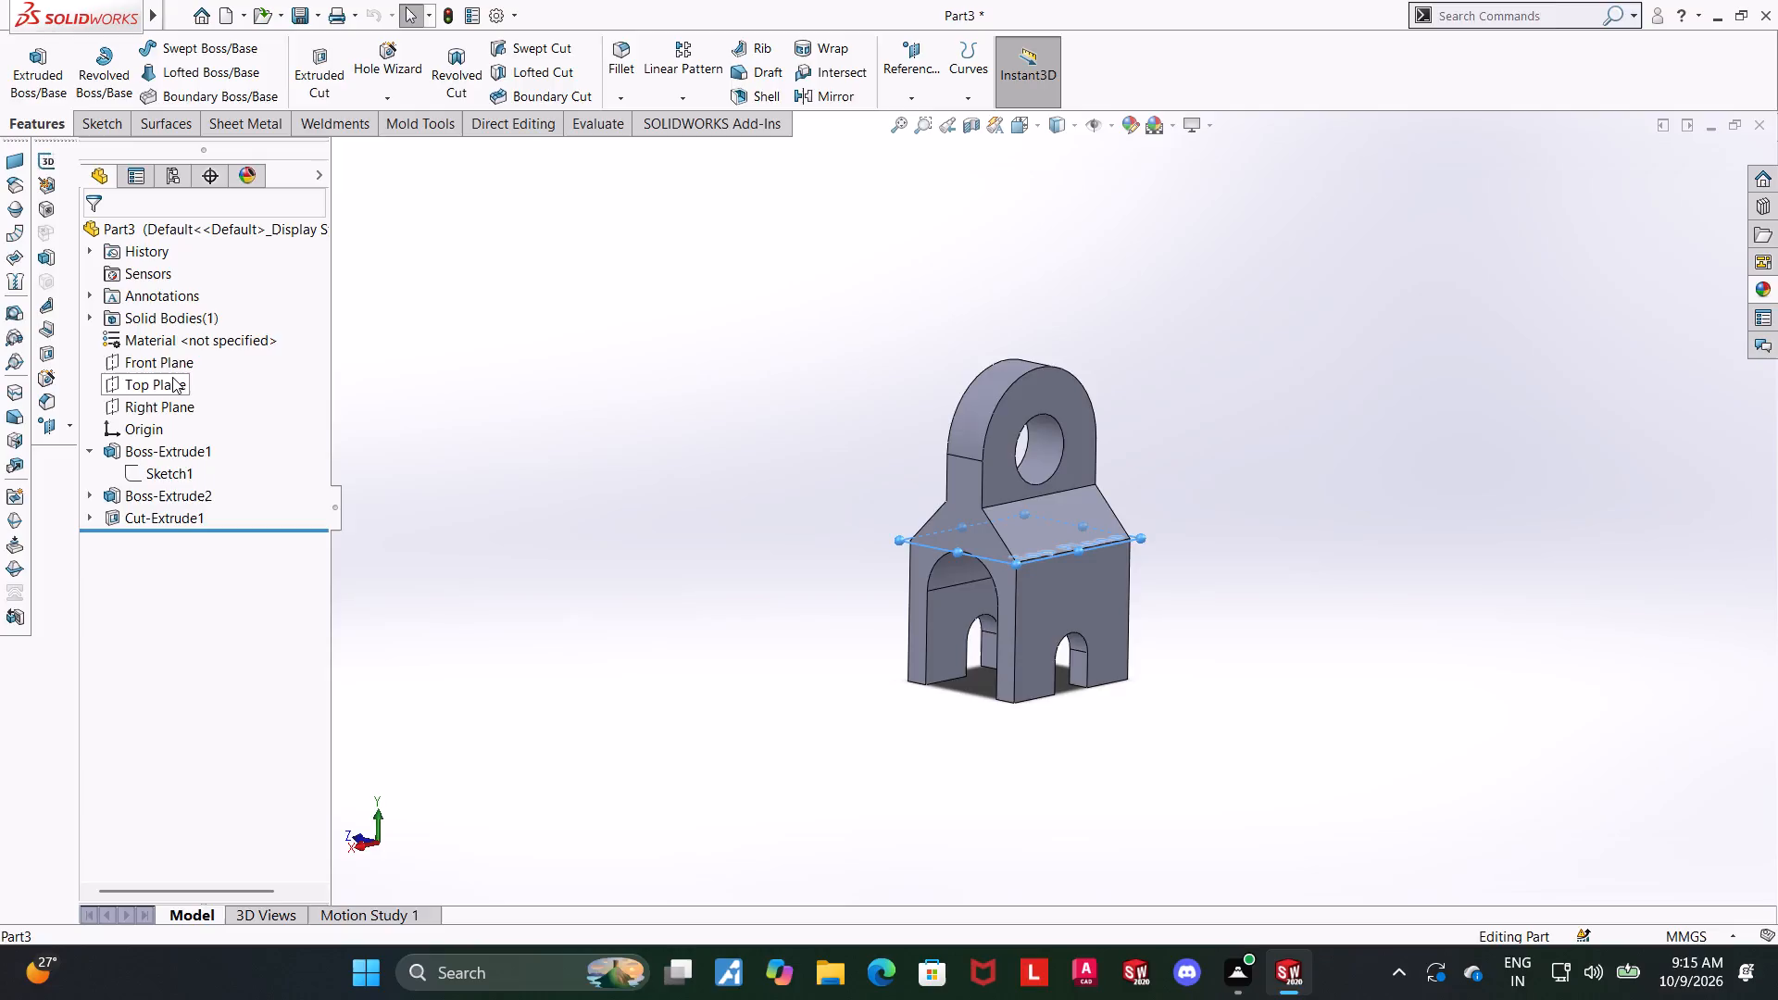
pyautogui.click(189, 359)
pyautogui.moveTo(582, 493); pyautogui.dragTo(648, 447, button='middle')
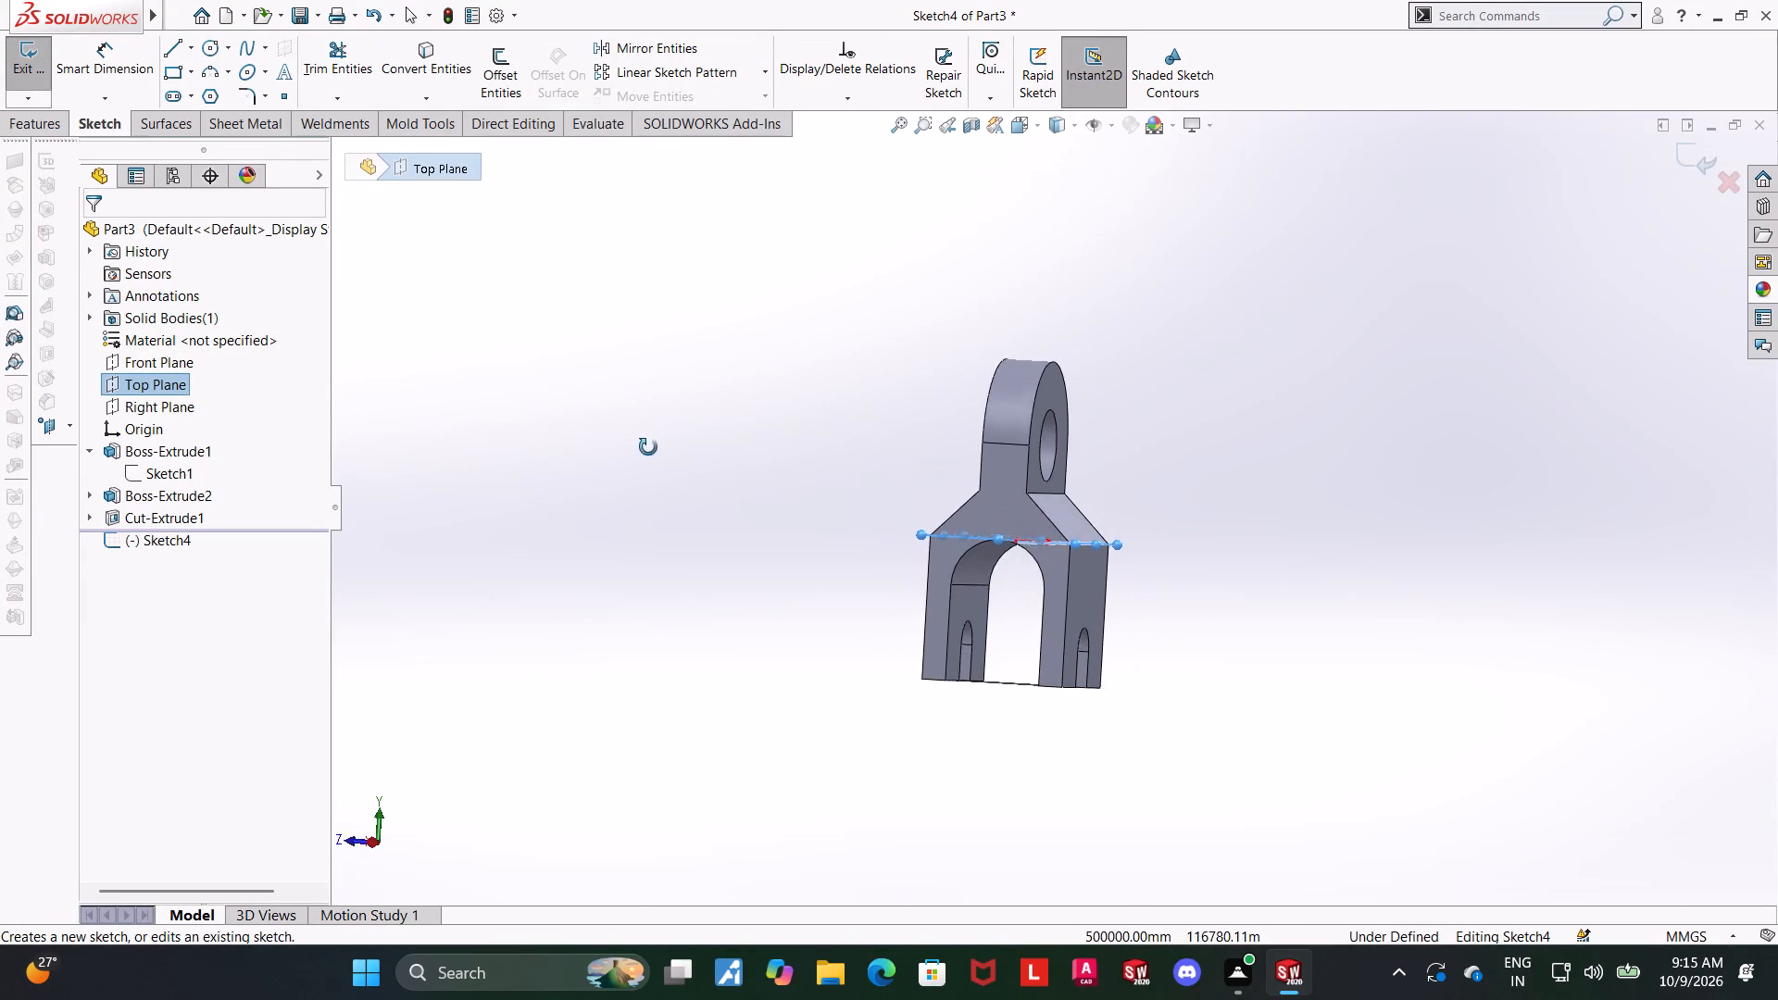
pyautogui.moveTo(648, 447); pyautogui.dragTo(652, 479, button='middle')
pyautogui.click(189, 539)
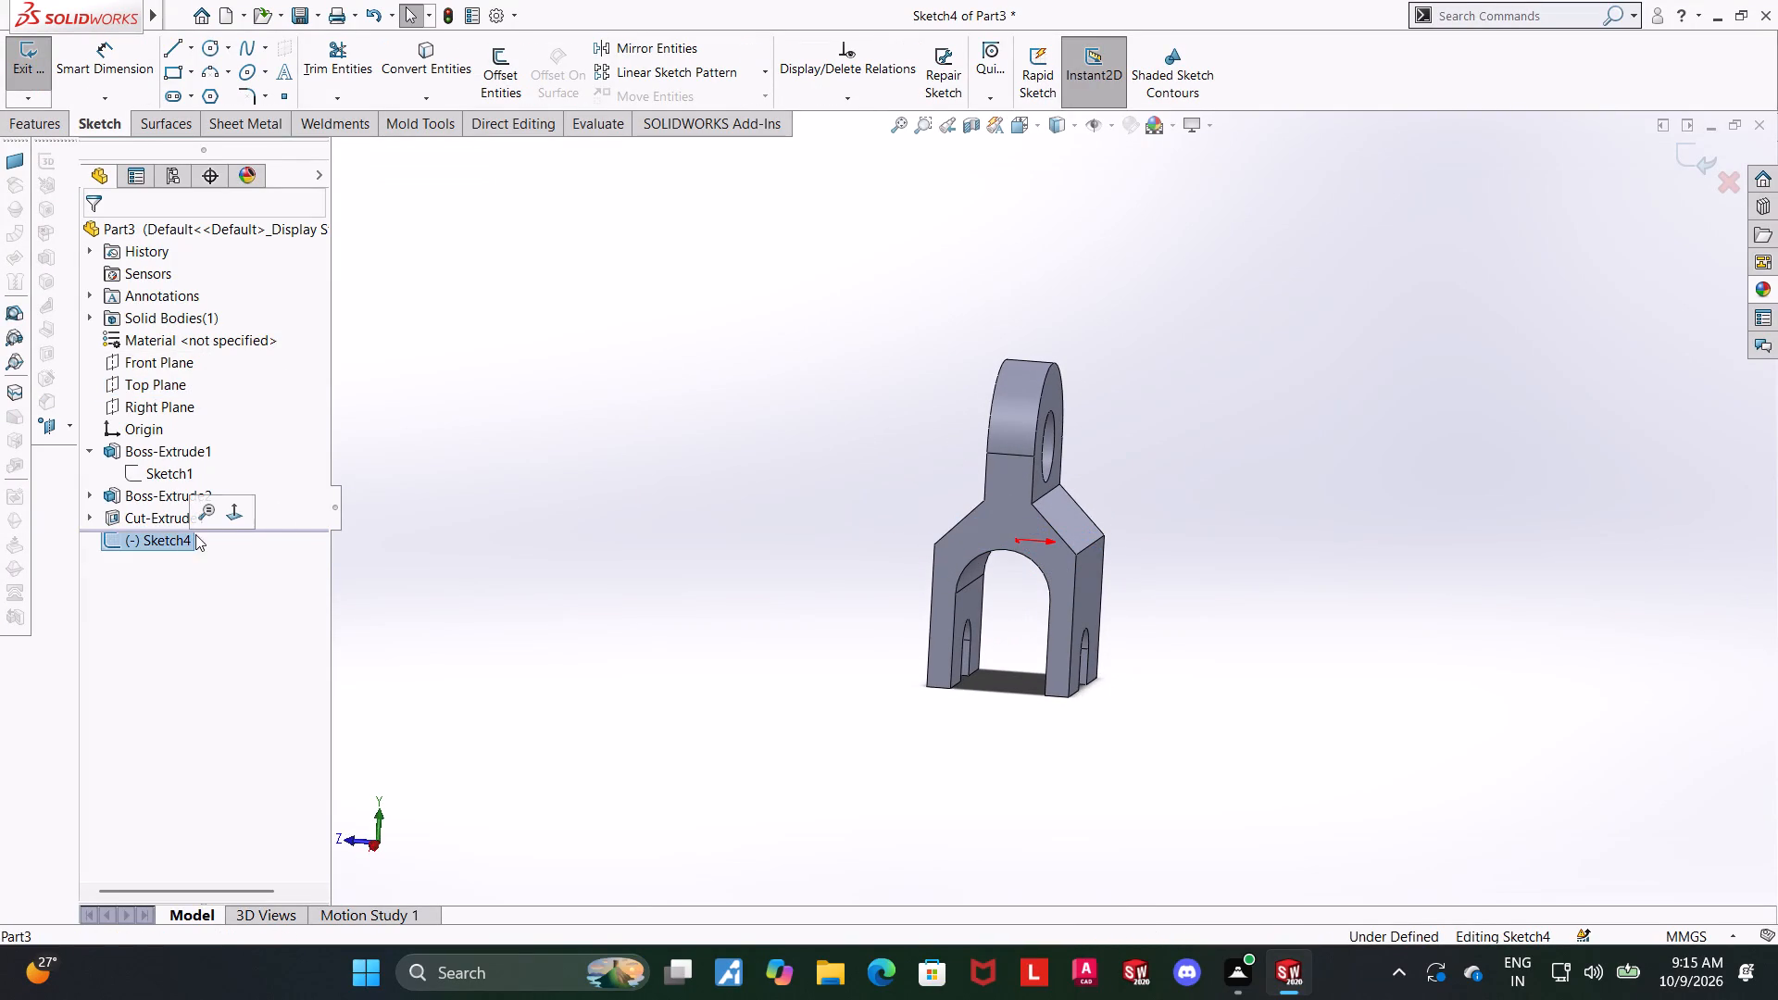
pyautogui.click(228, 516)
pyautogui.scroll(3, 1187, 375)
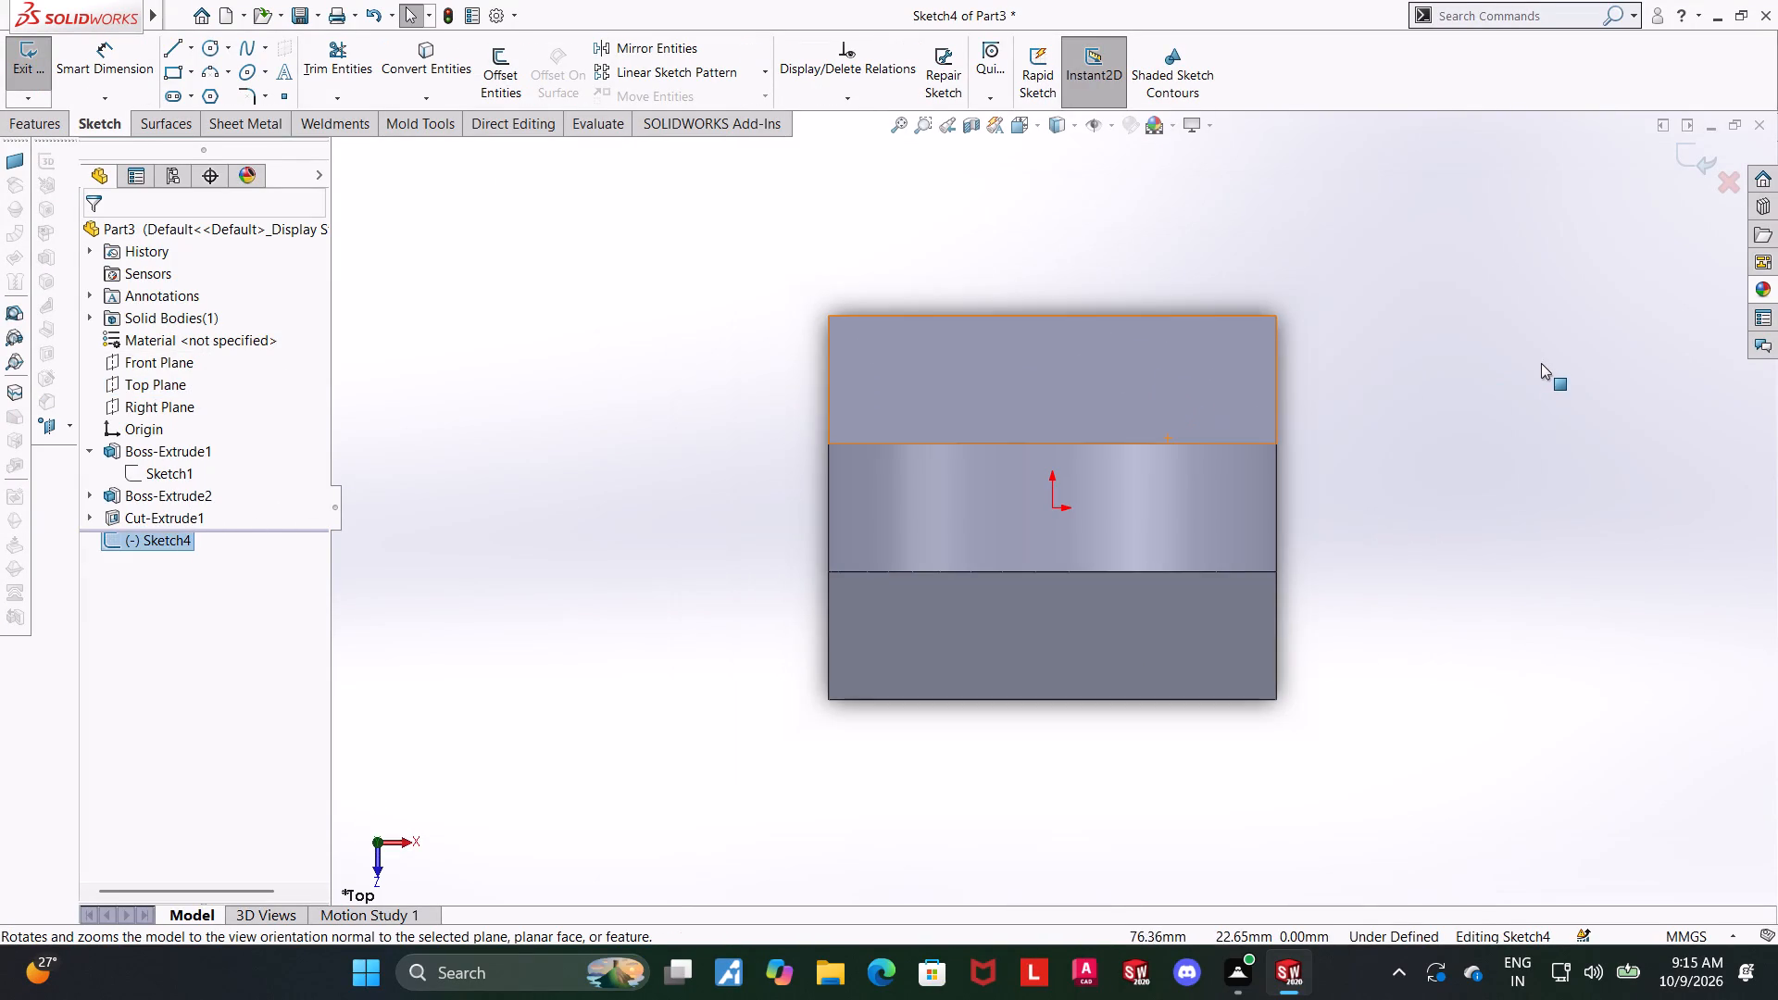
# Sketch a corner rectangle about 10 mm tall above the origin, with its lower side on the middle band's upper edge.
pyautogui.click(177, 71)
pyautogui.click(957, 444)
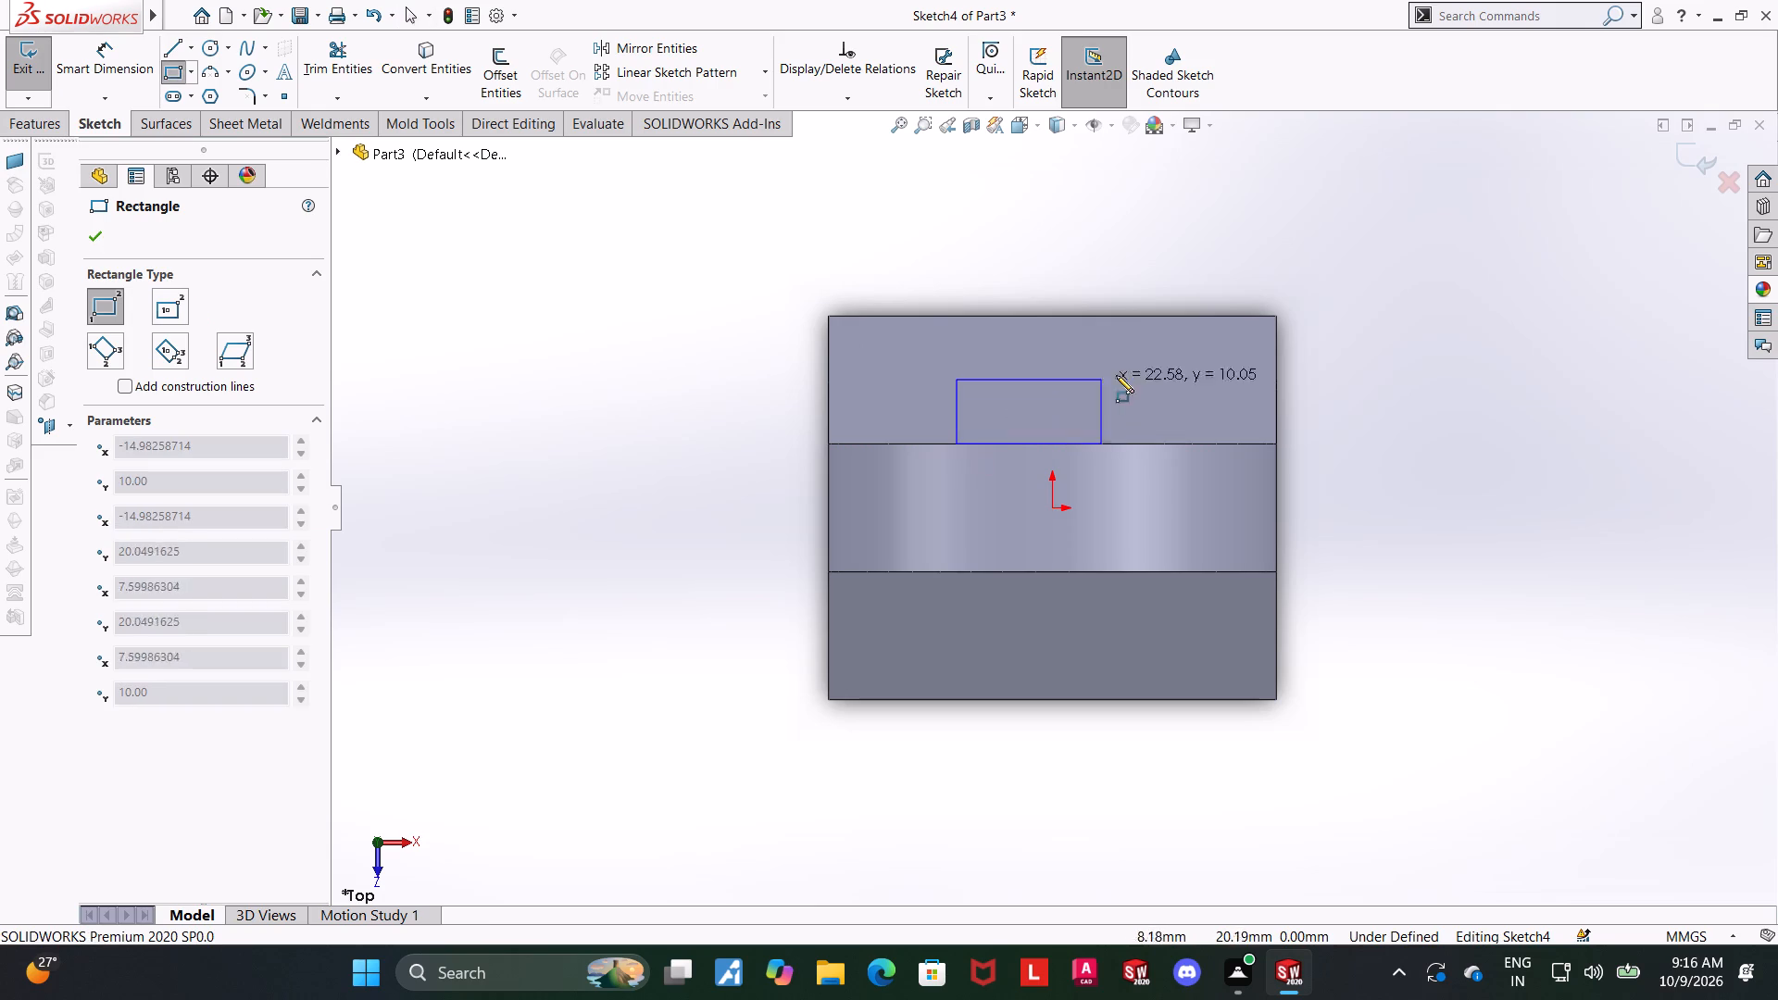
pyautogui.click(1160, 378)
pyautogui.press('Escape')
pyautogui.press('Escape')
# Align the midpoint of the rectangle's top line vertically with the origin.
pyautogui.click(1054, 513)
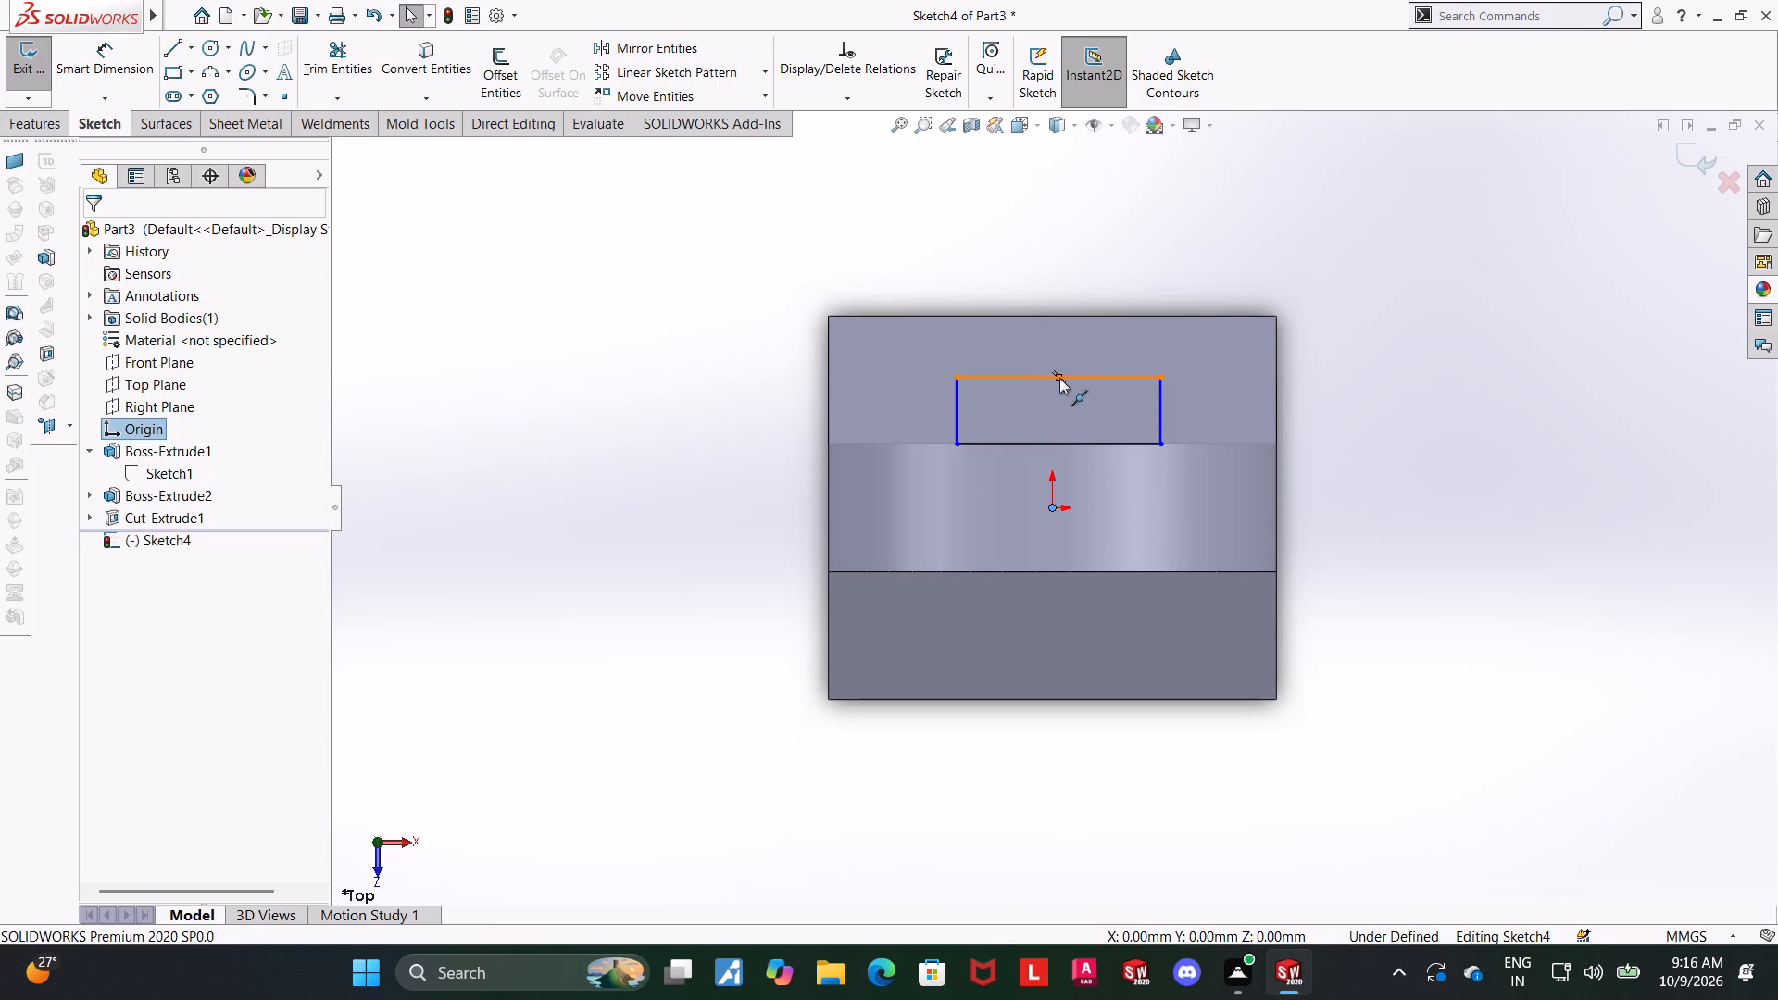
pyautogui.keyDown('ctrl'); pyautogui.click(1059, 378); pyautogui.keyUp('ctrl')
pyautogui.click(104, 583)
pyautogui.press('Escape')
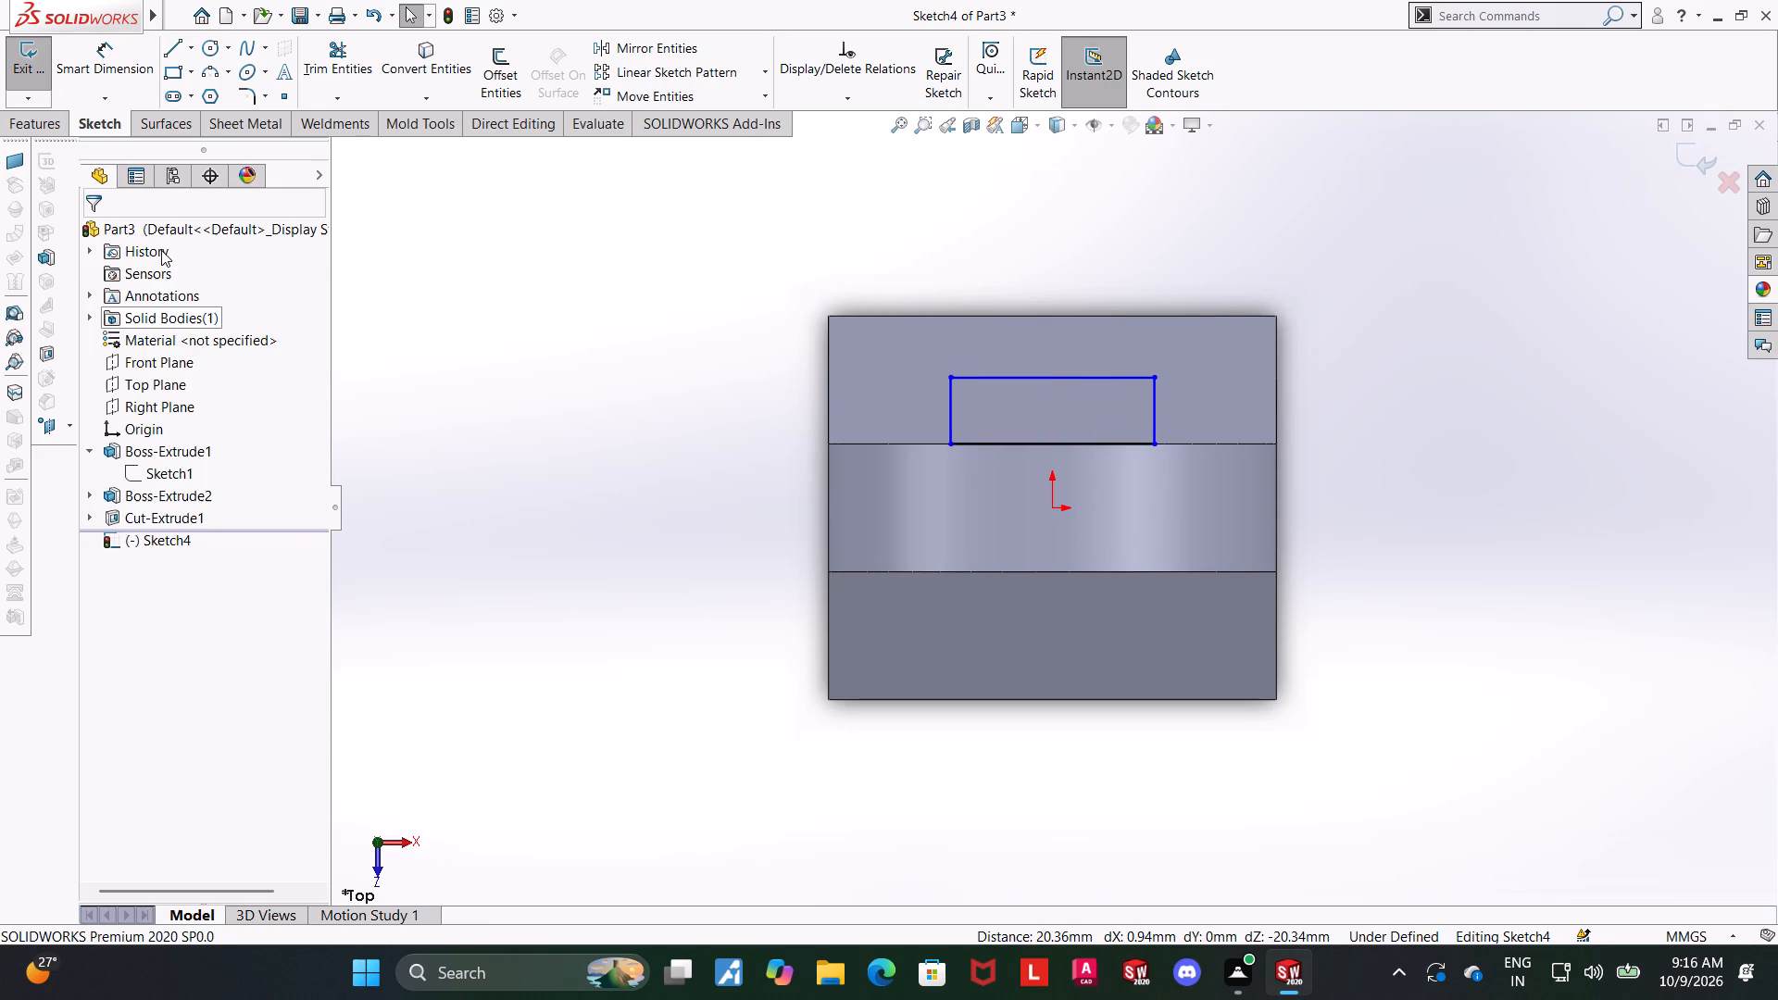
# Dimension the rectangle's short side to 10 mm.
pyautogui.click(127, 75)
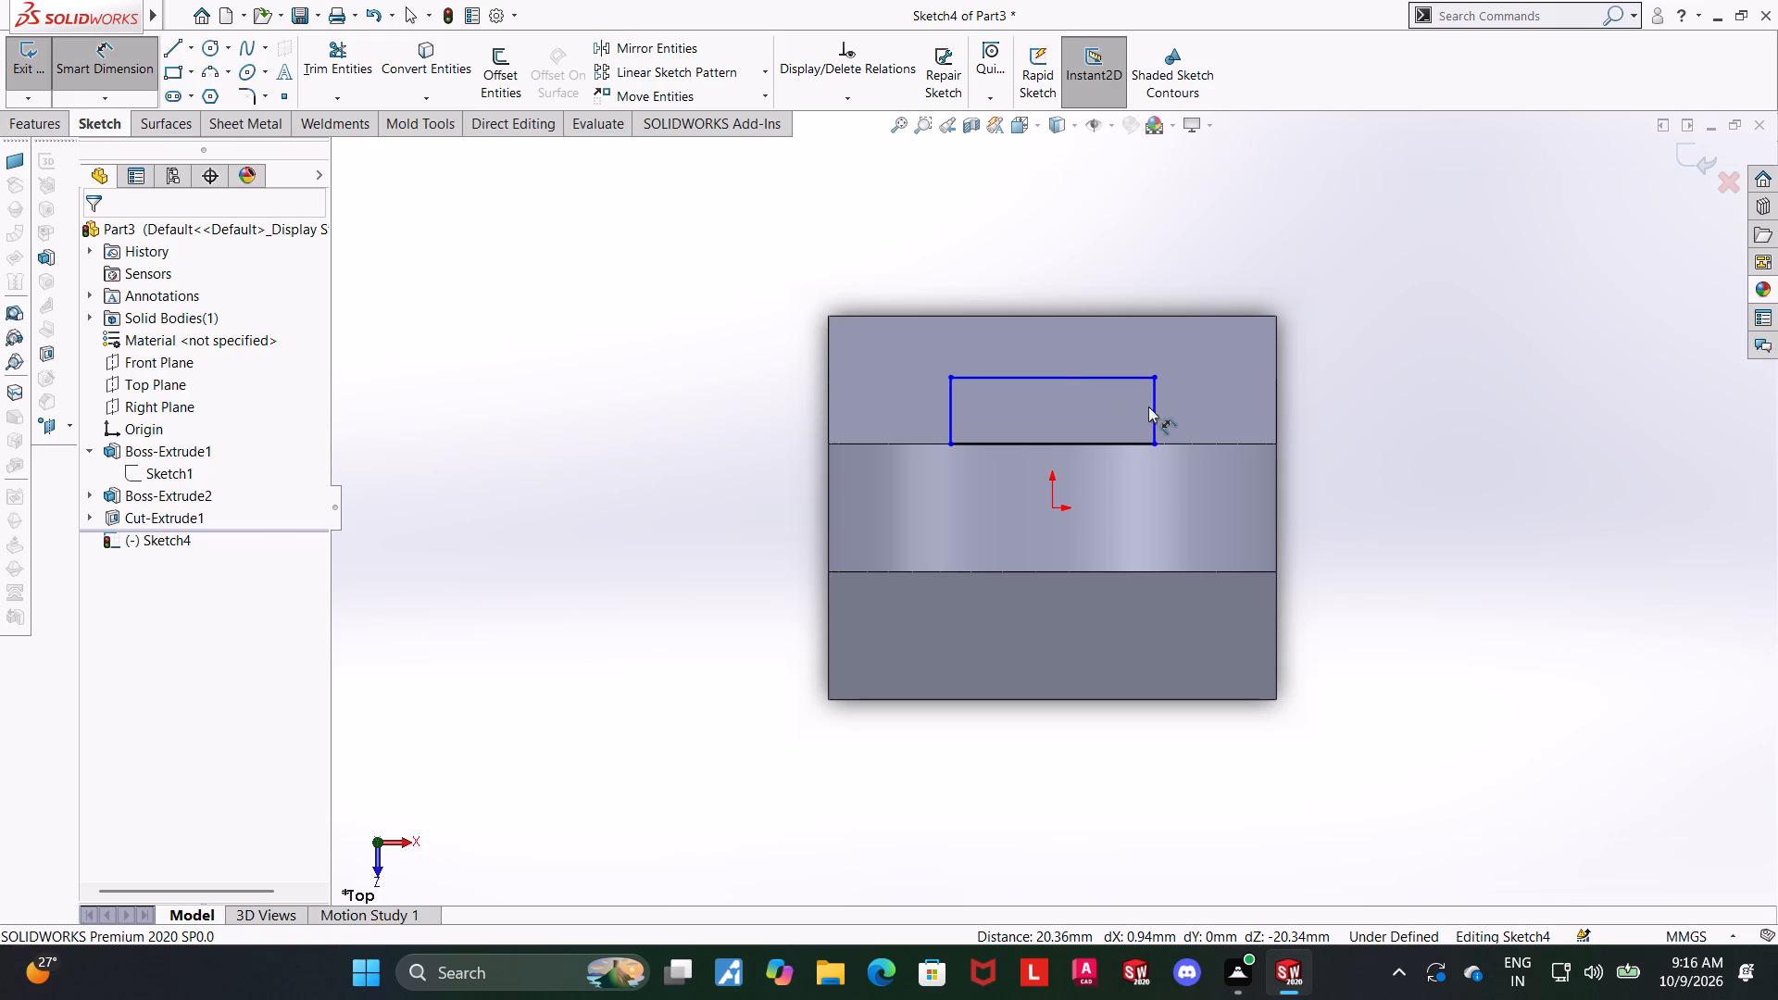
pyautogui.click(1150, 406)
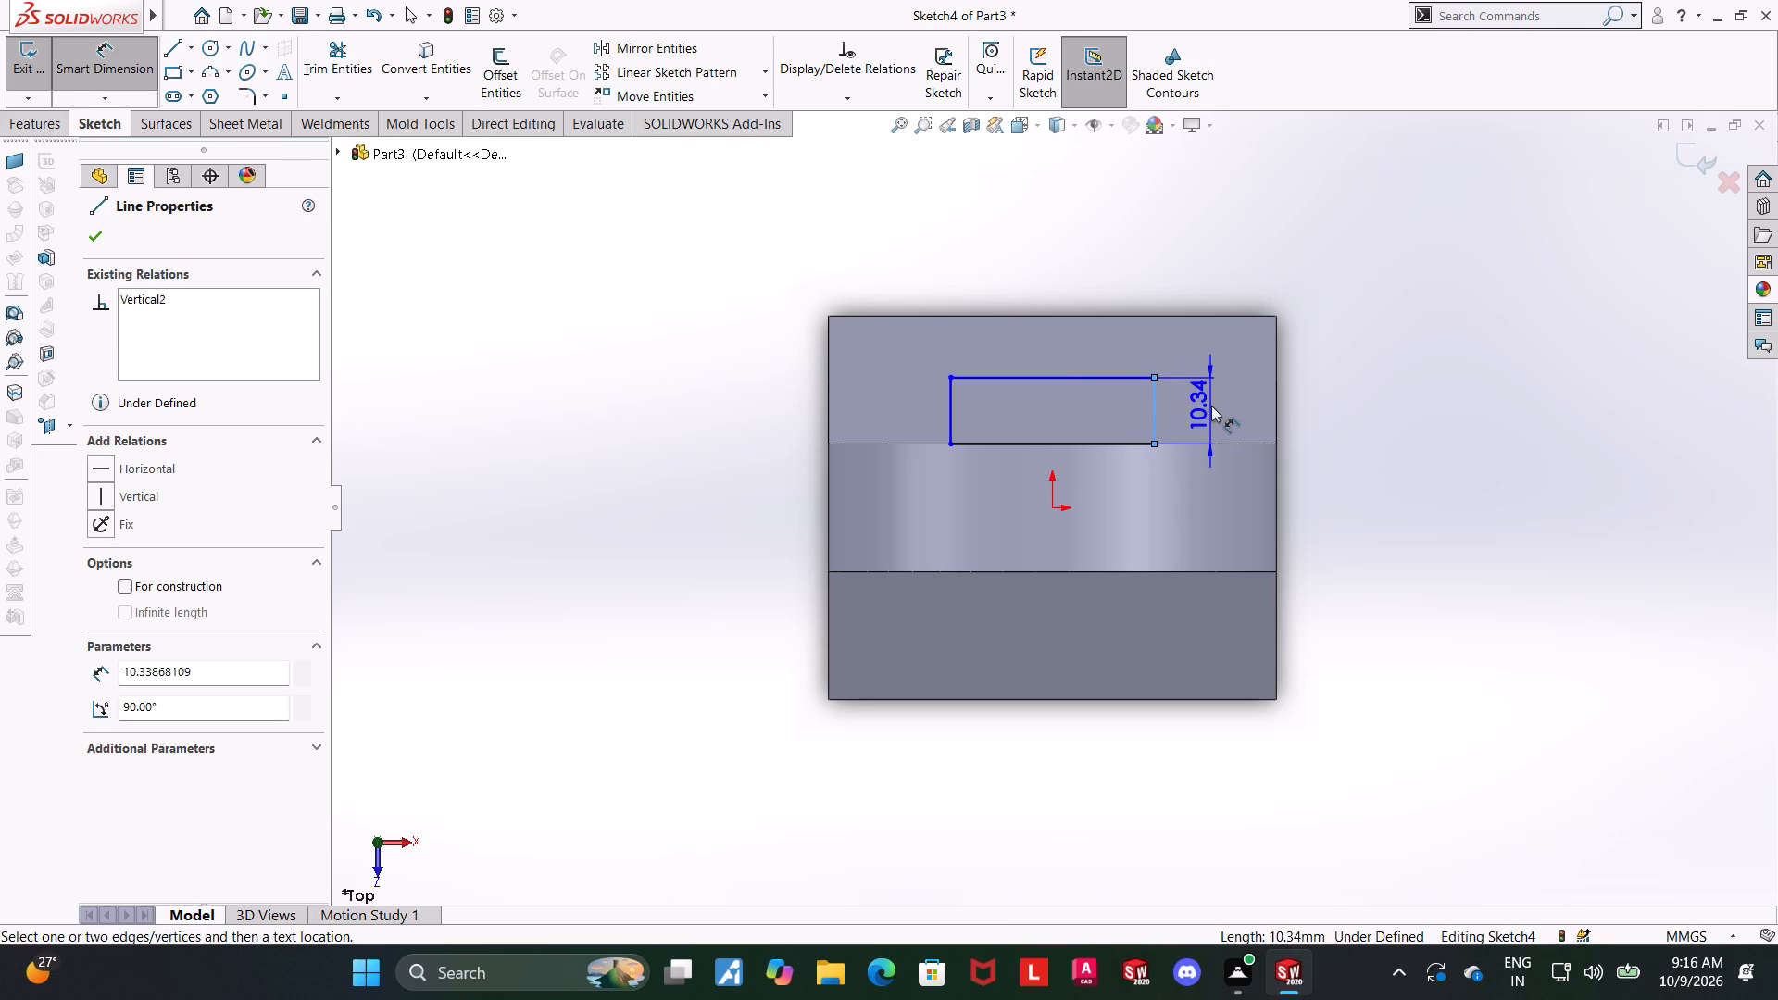
pyautogui.click(1211, 406)
pyautogui.write('20')
pyautogui.press('BackSpace')
pyautogui.press('BackSpace')
pyautogui.press('BackSpace')
pyautogui.press('1')
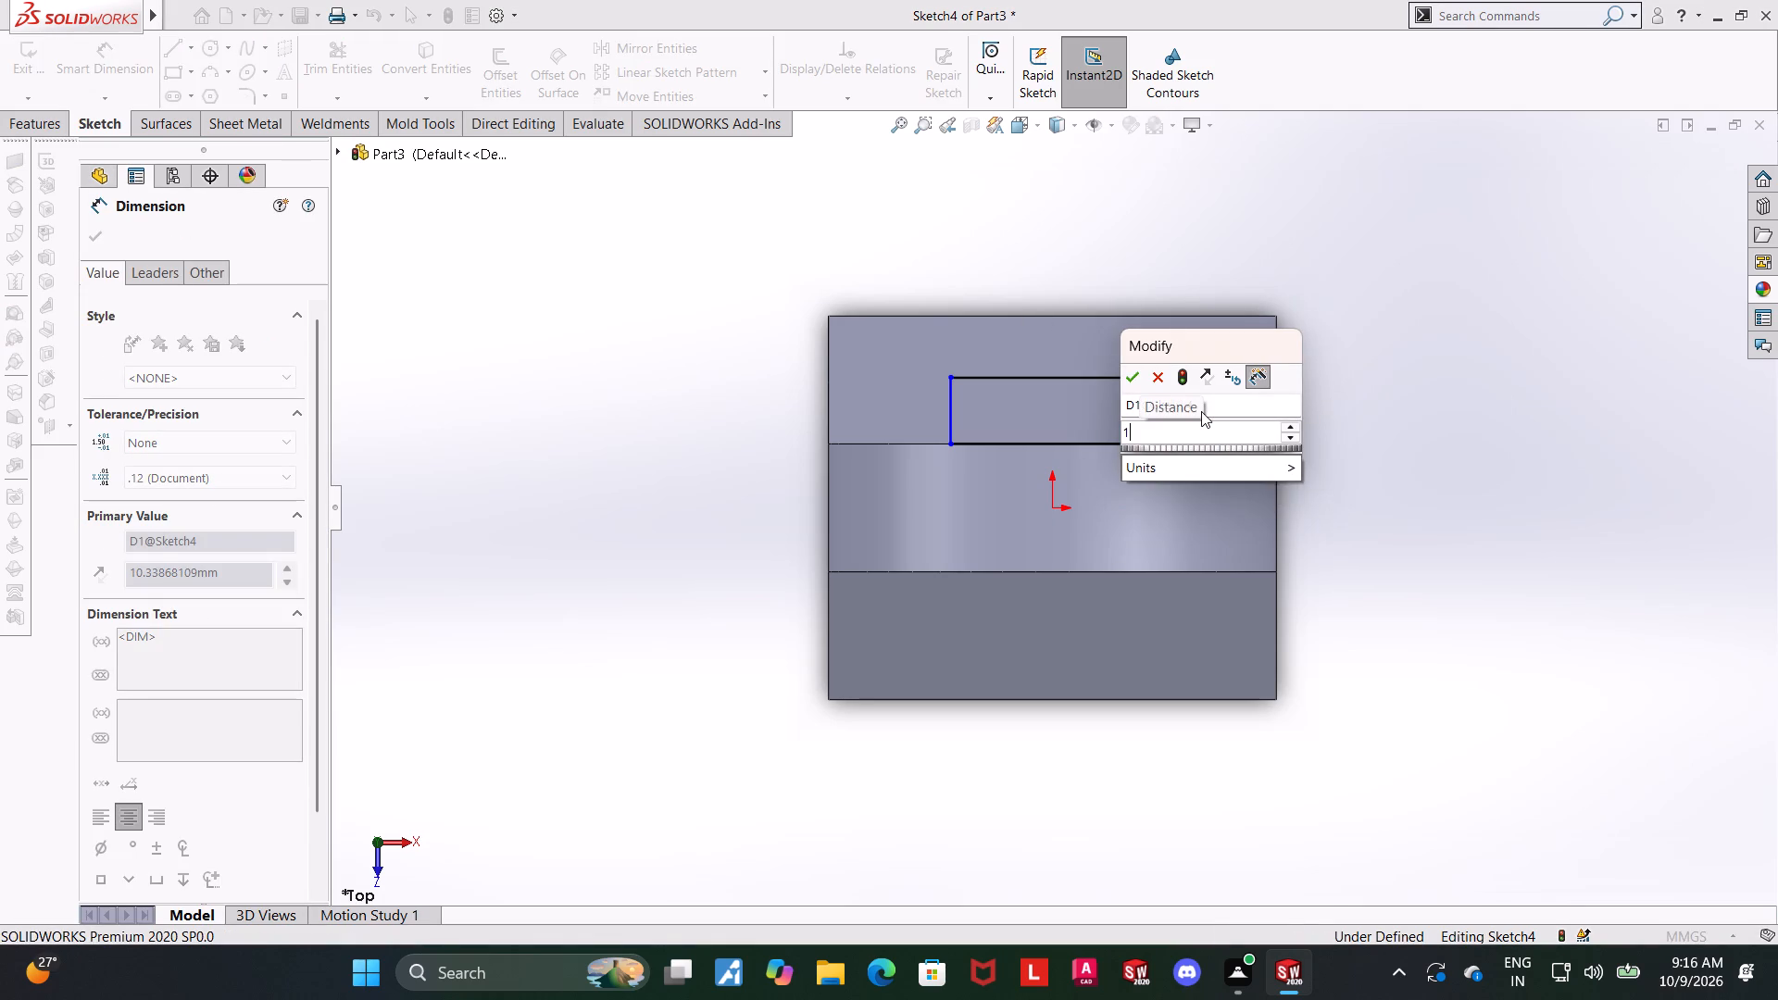
pyautogui.press('BackSpace')
pyautogui.press('BackSpace')
pyautogui.press('BackSpace')
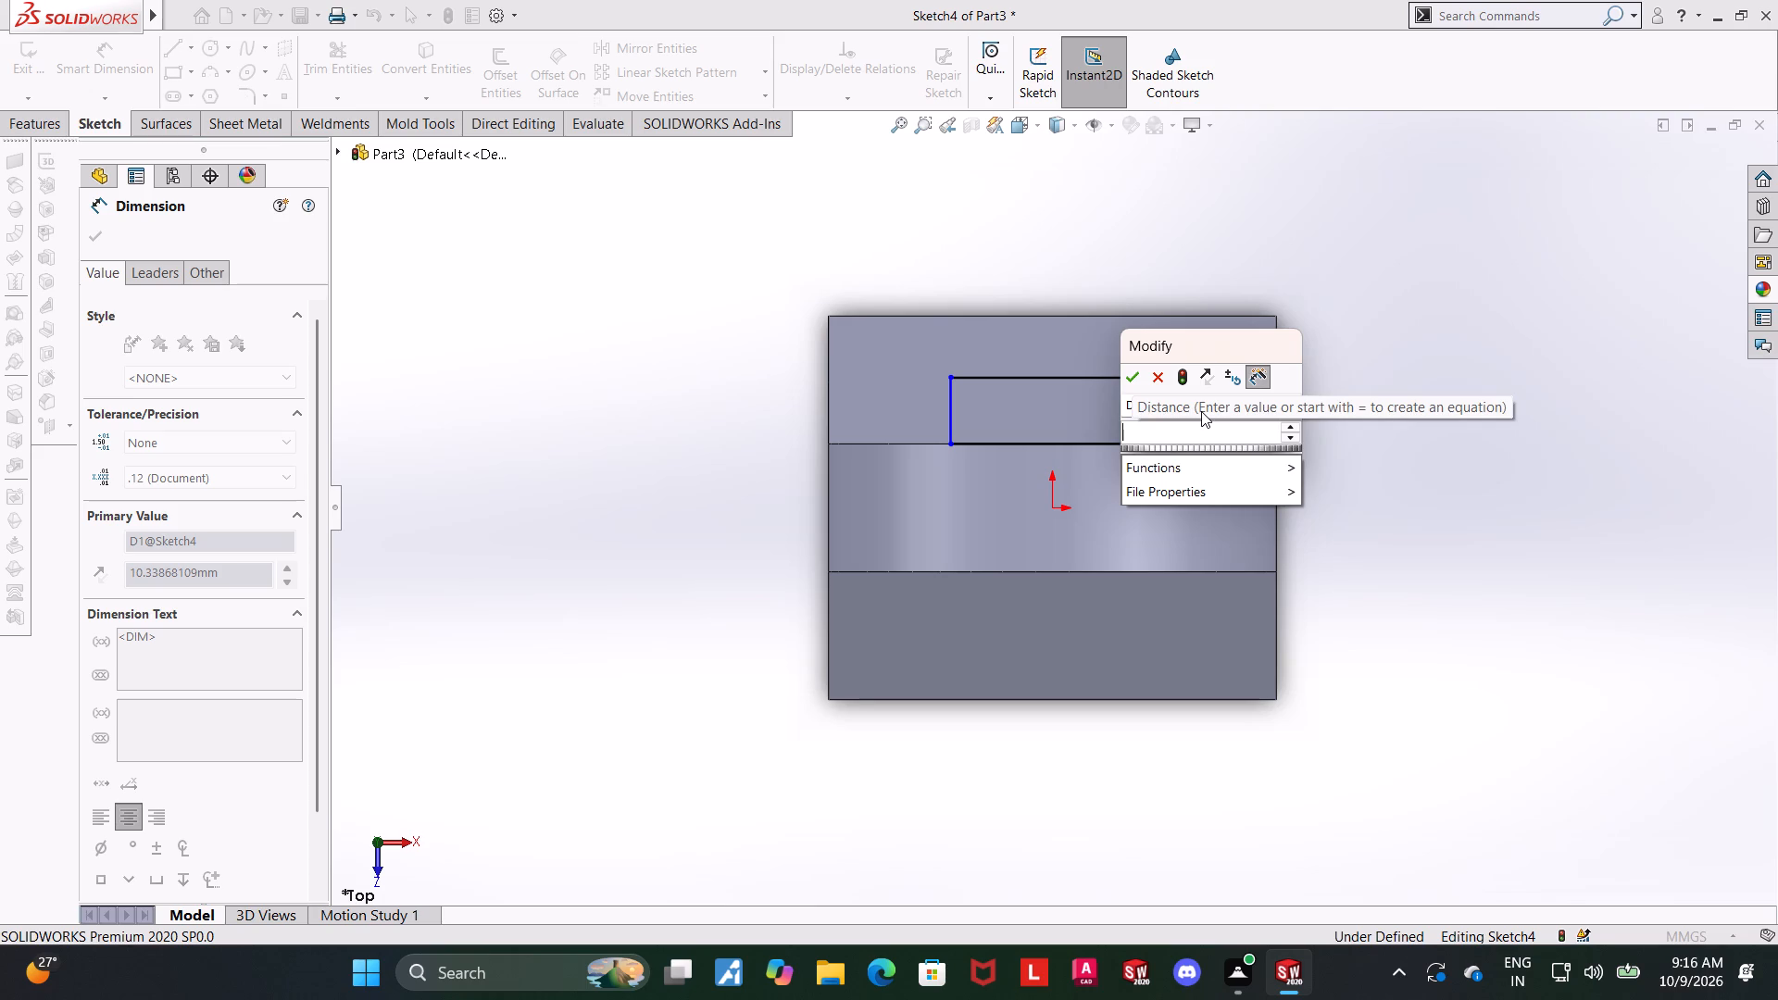
pyautogui.write('10')
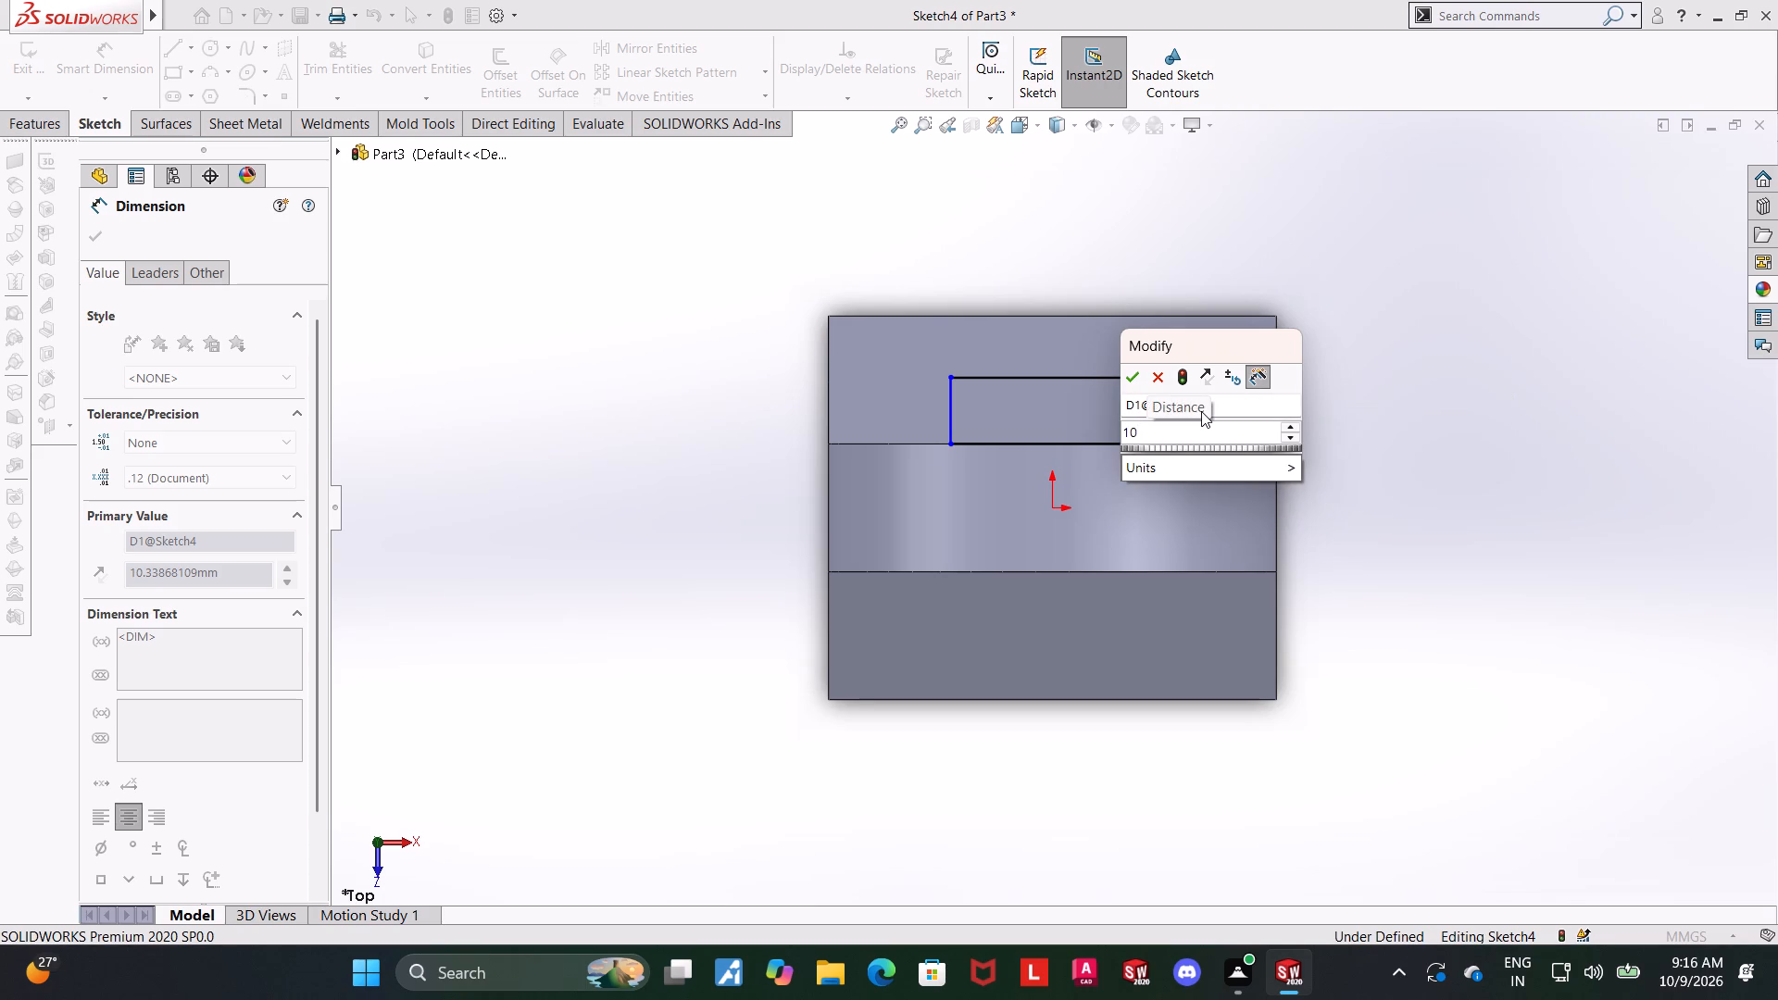
pyautogui.press('Return')
pyautogui.press('Escape')
# Dimension the gap between the rectangle's right side and the body's right edge to 20 mm.
pyautogui.click(119, 64)
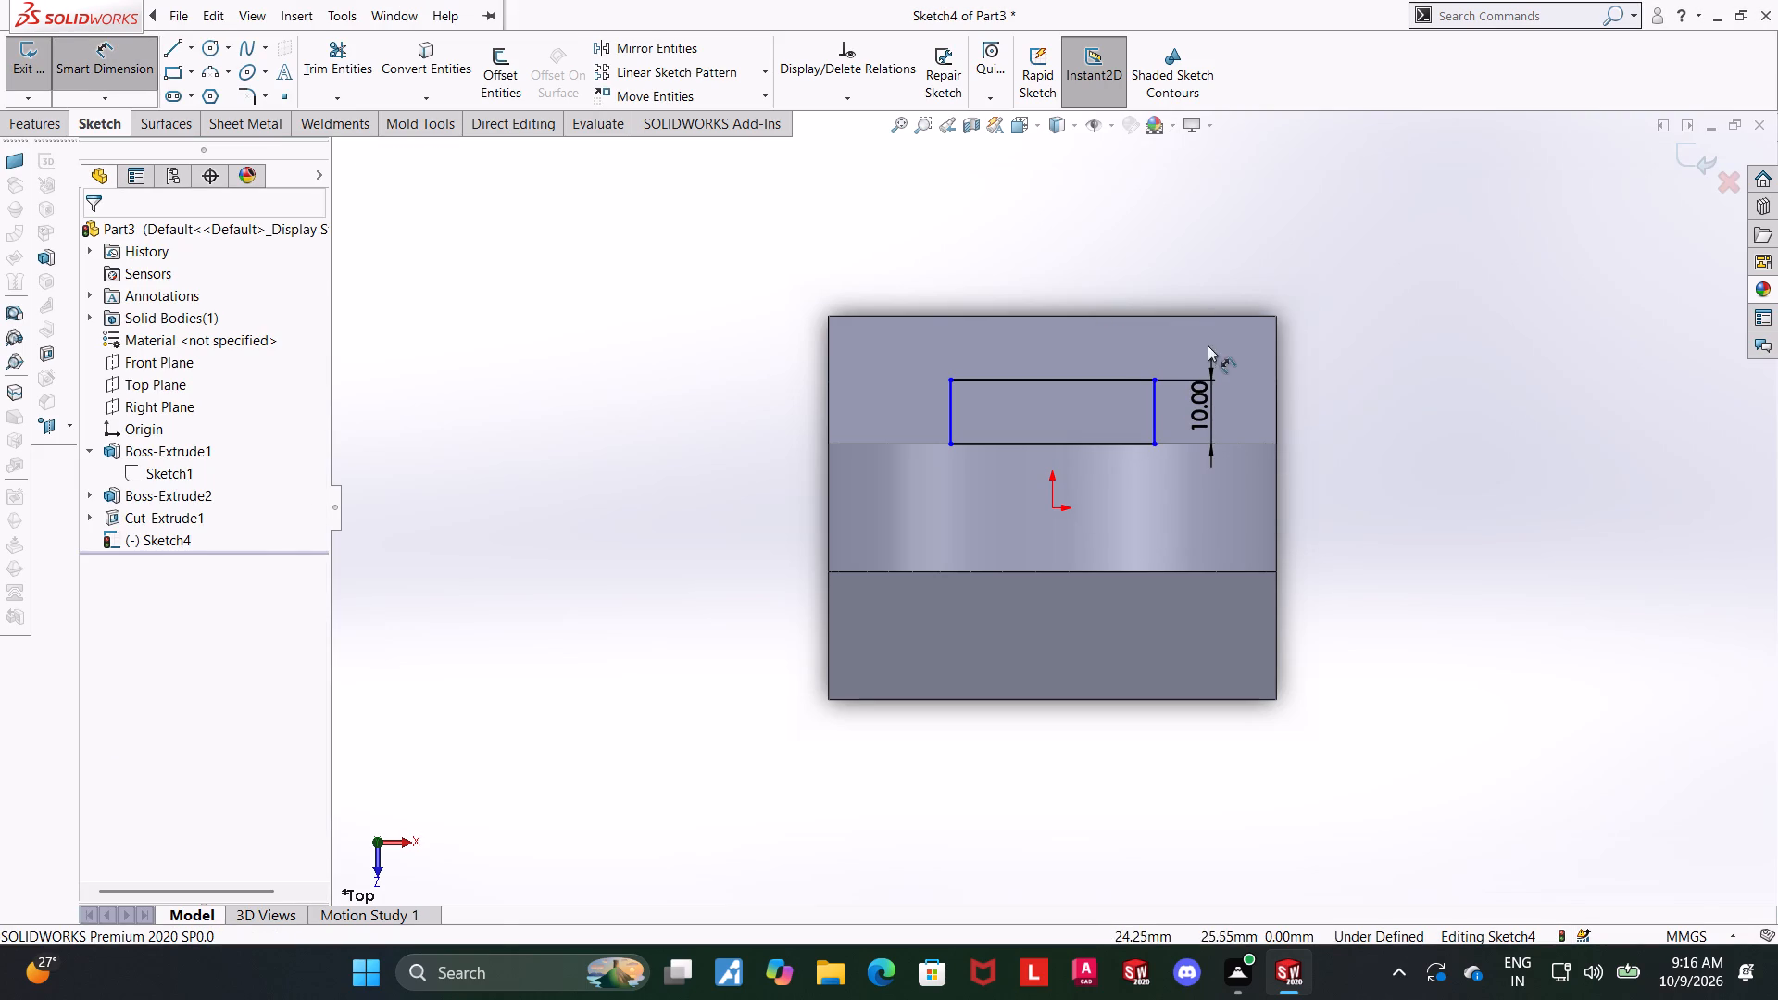
pyautogui.click(1157, 407)
pyautogui.click(1273, 409)
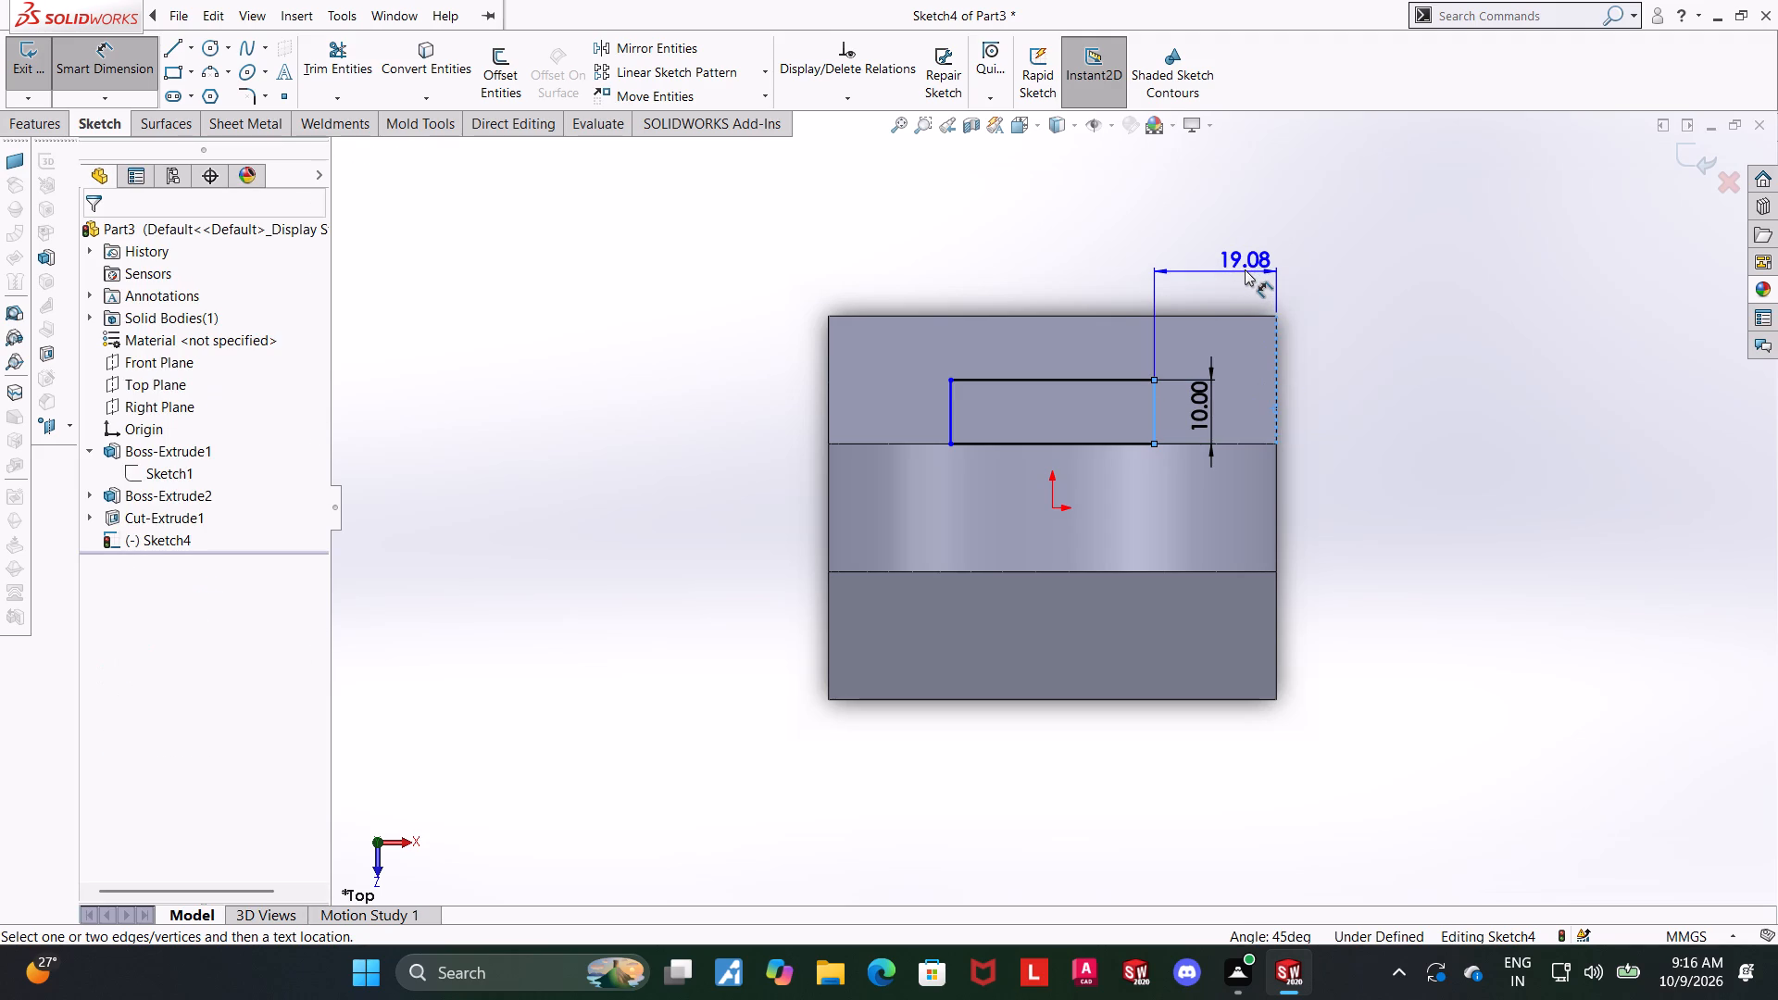
pyautogui.click(1245, 269)
pyautogui.write('20')
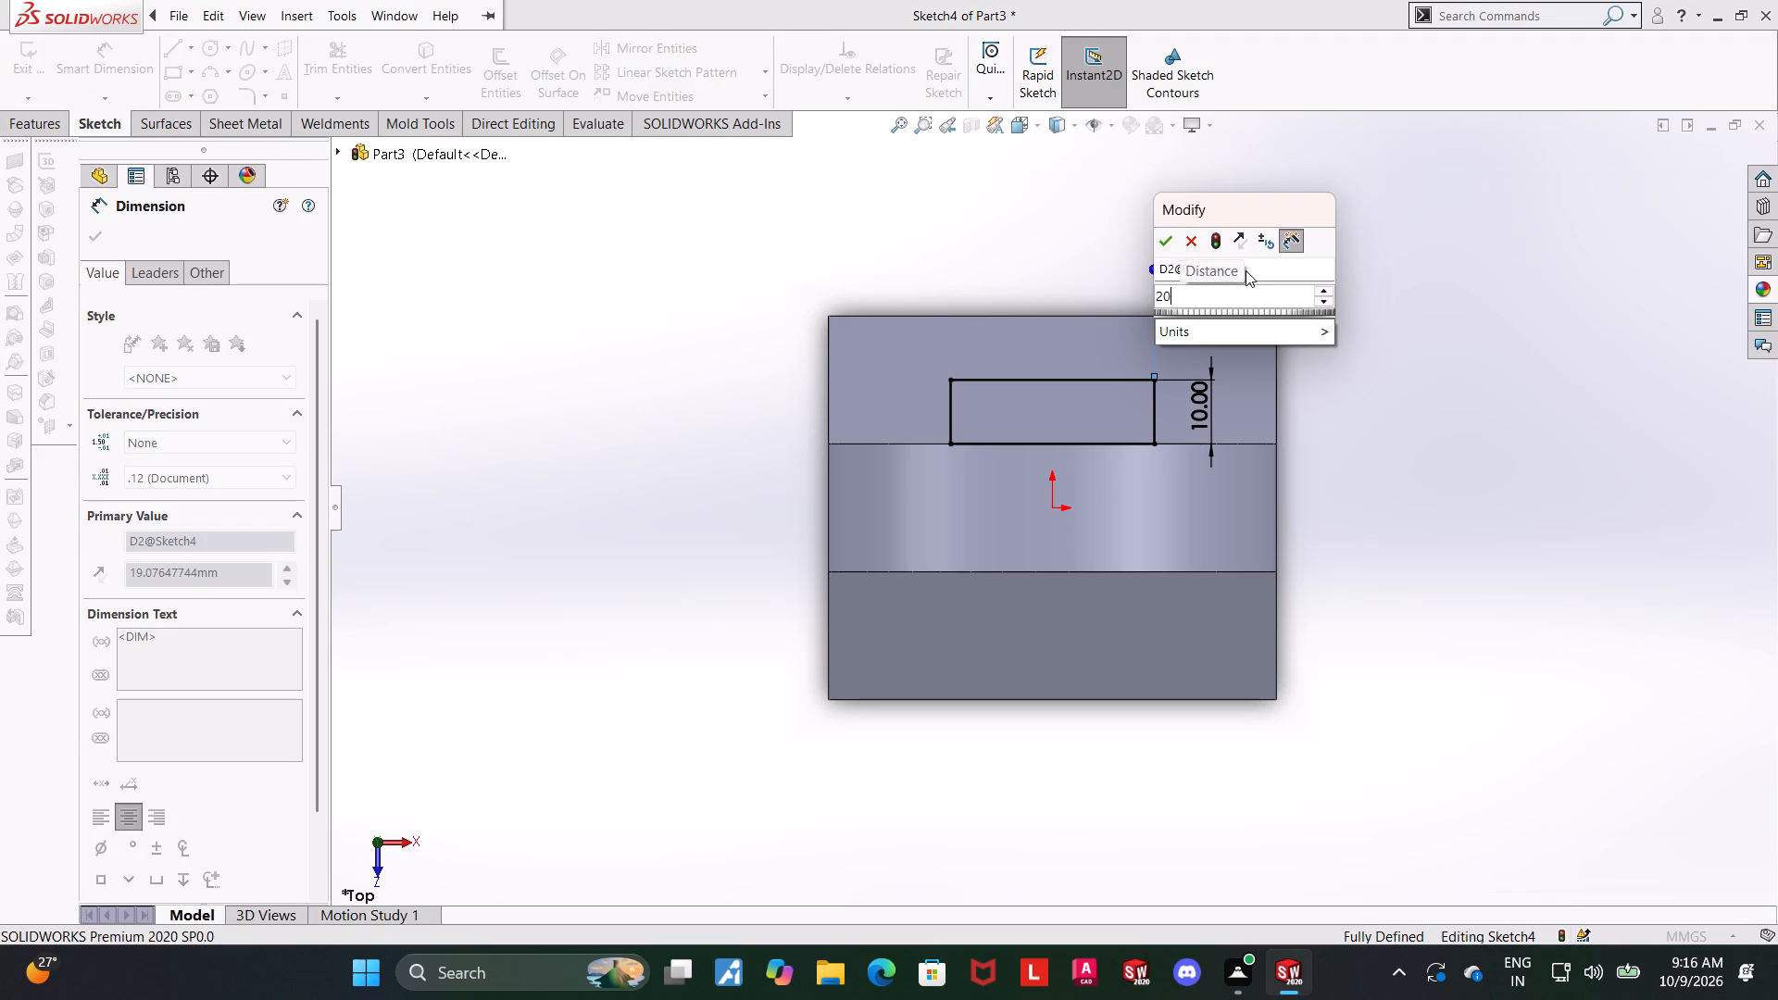
pyautogui.press('Return')
pyautogui.press('Escape')
pyautogui.press('Escape')
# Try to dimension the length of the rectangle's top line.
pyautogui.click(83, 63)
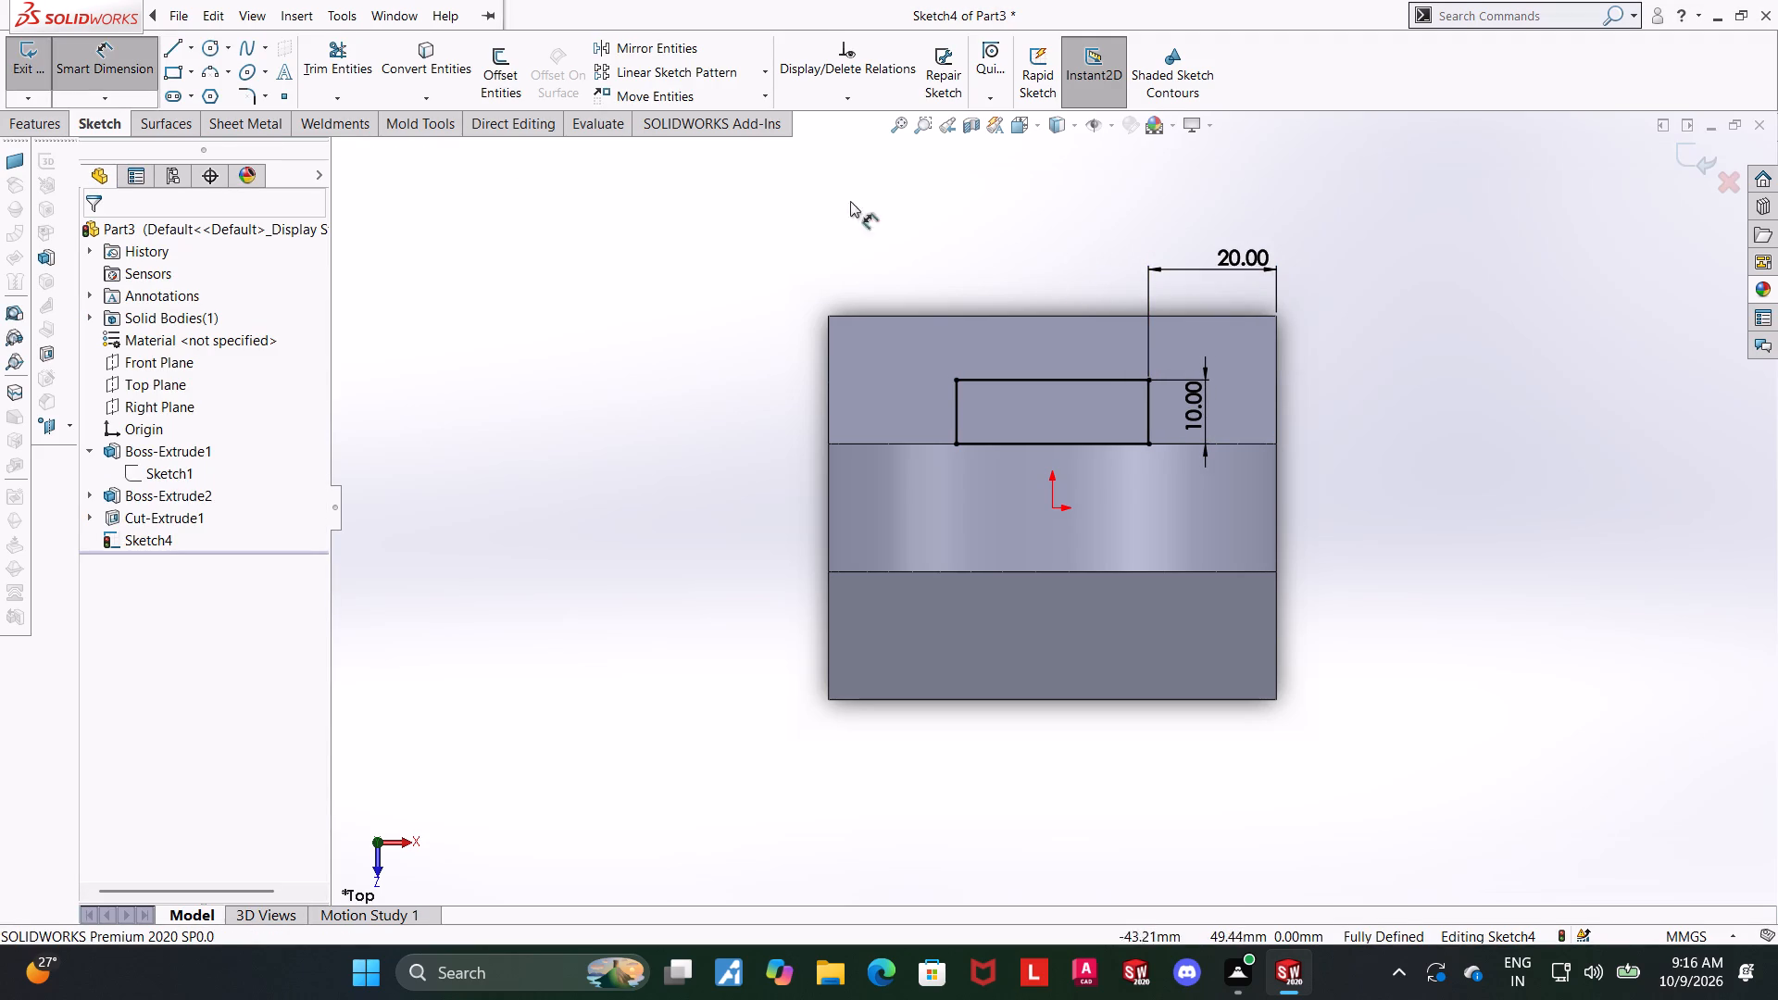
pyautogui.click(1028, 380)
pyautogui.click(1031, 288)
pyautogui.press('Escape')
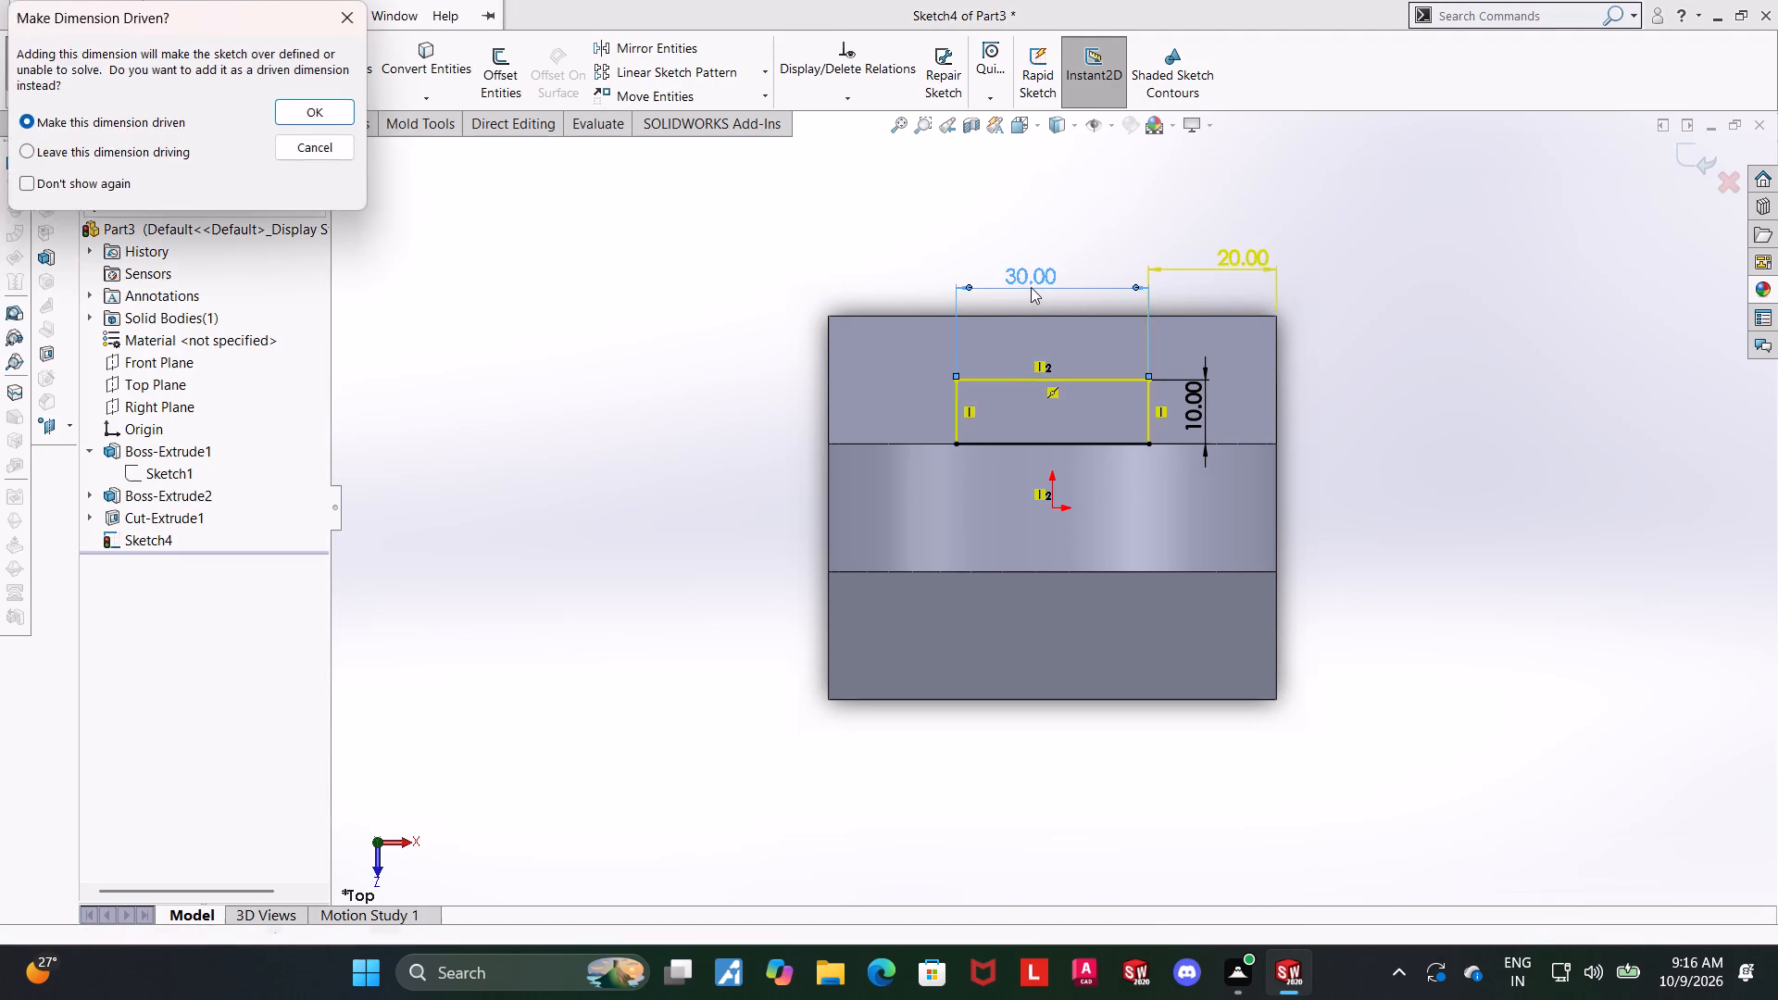
# Close the Top Plane rectangle sketch.
pyautogui.scroll(2, 1487, 379)
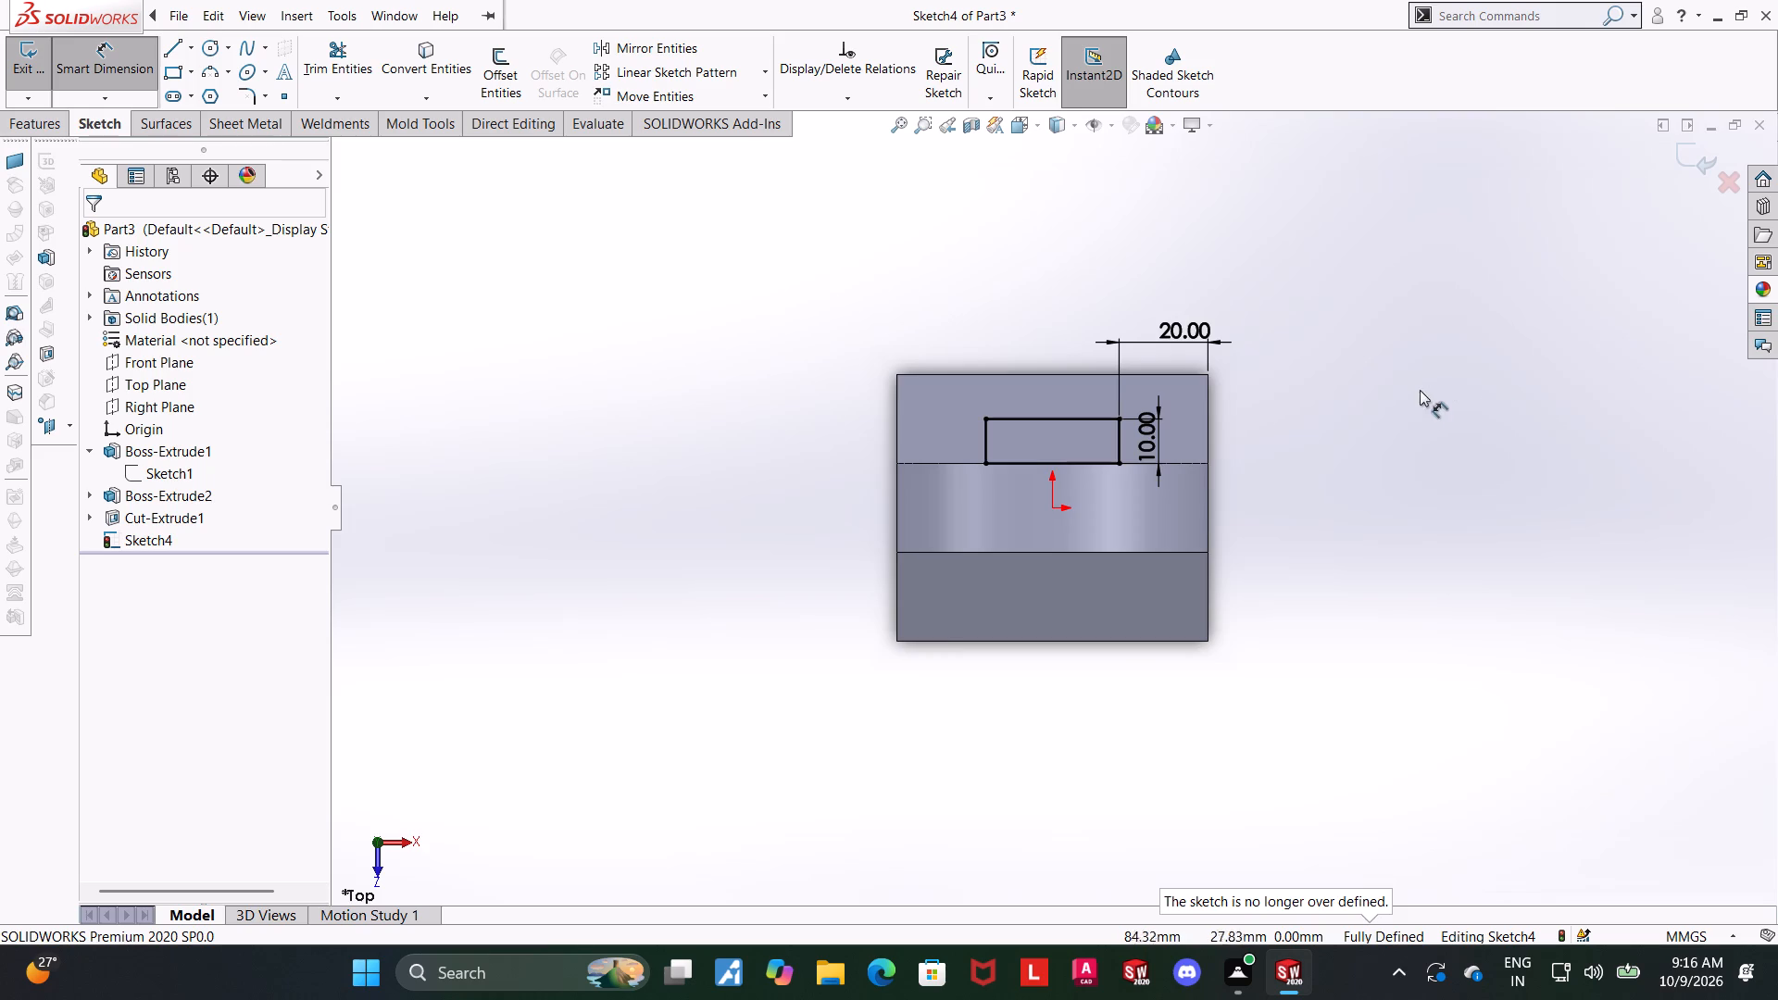
pyautogui.moveTo(1421, 412); pyautogui.dragTo(1245, 844, button='middle')
pyautogui.moveTo(1419, 319); pyautogui.dragTo(1390, 347, button='middle')
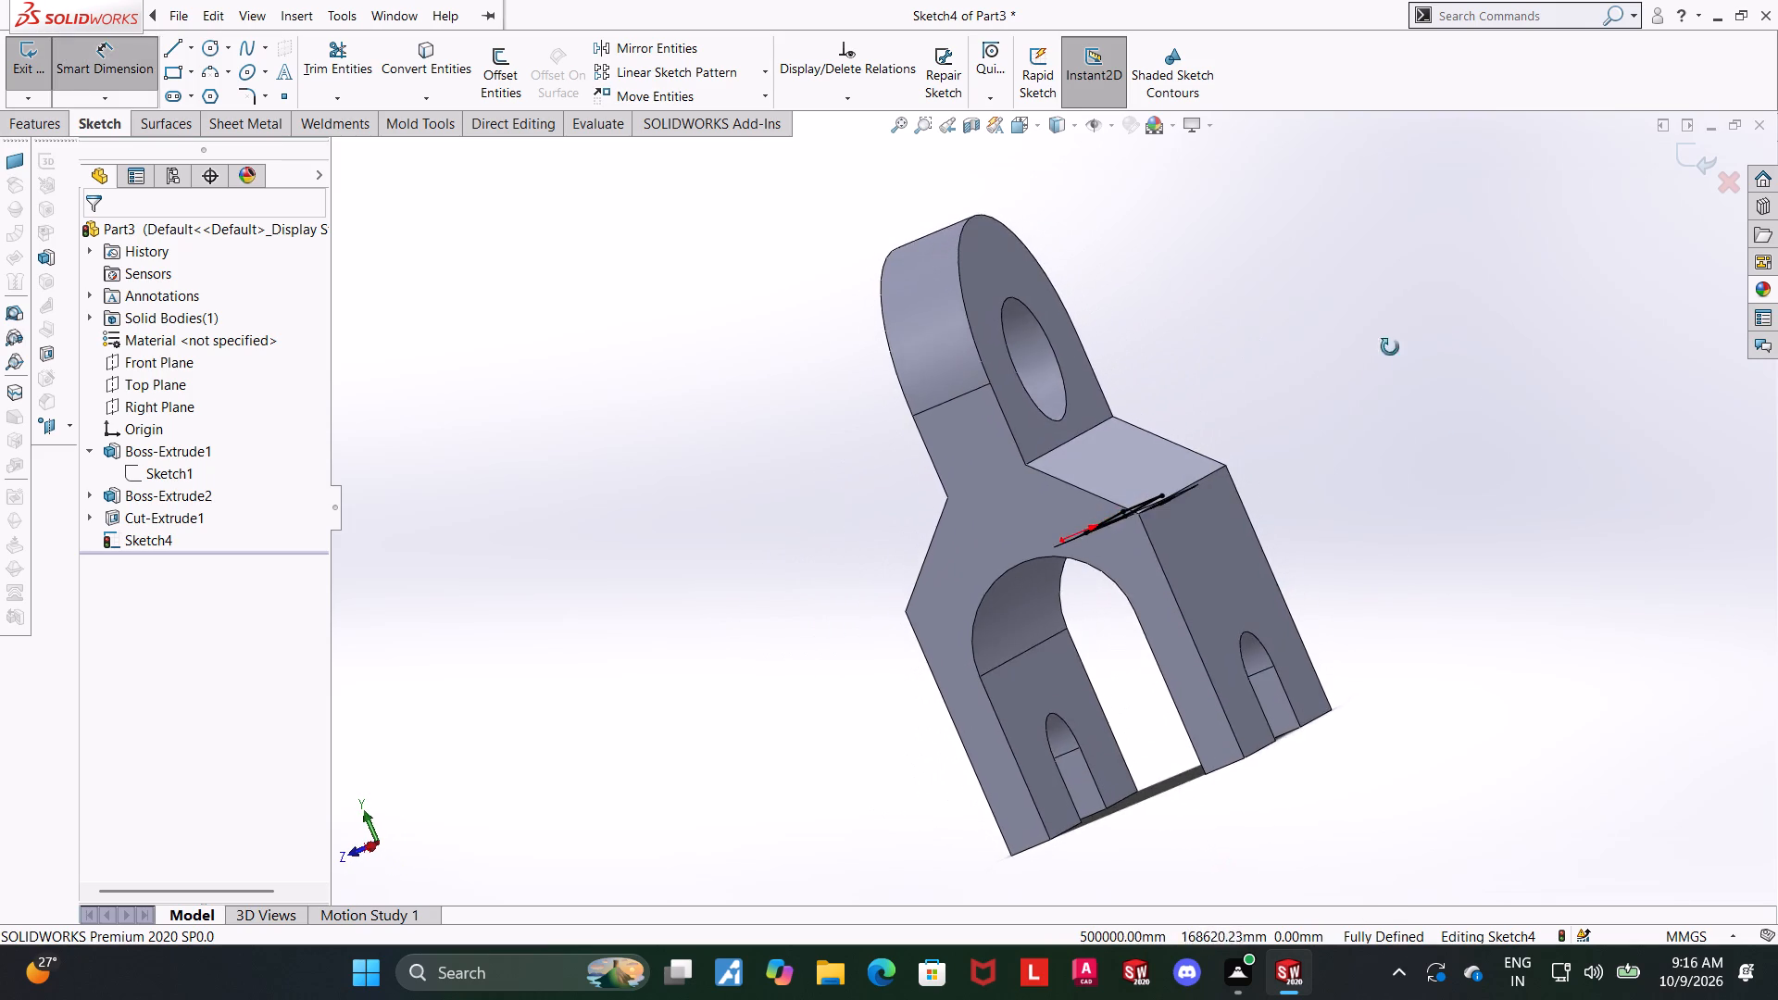
pyautogui.moveTo(1390, 347); pyautogui.dragTo(1414, 410, button='middle')
pyautogui.click(1683, 160)
pyautogui.scroll(5, 1598, 257)
pyautogui.moveTo(1325, 441); pyautogui.dragTo(1312, 509, button='middle')
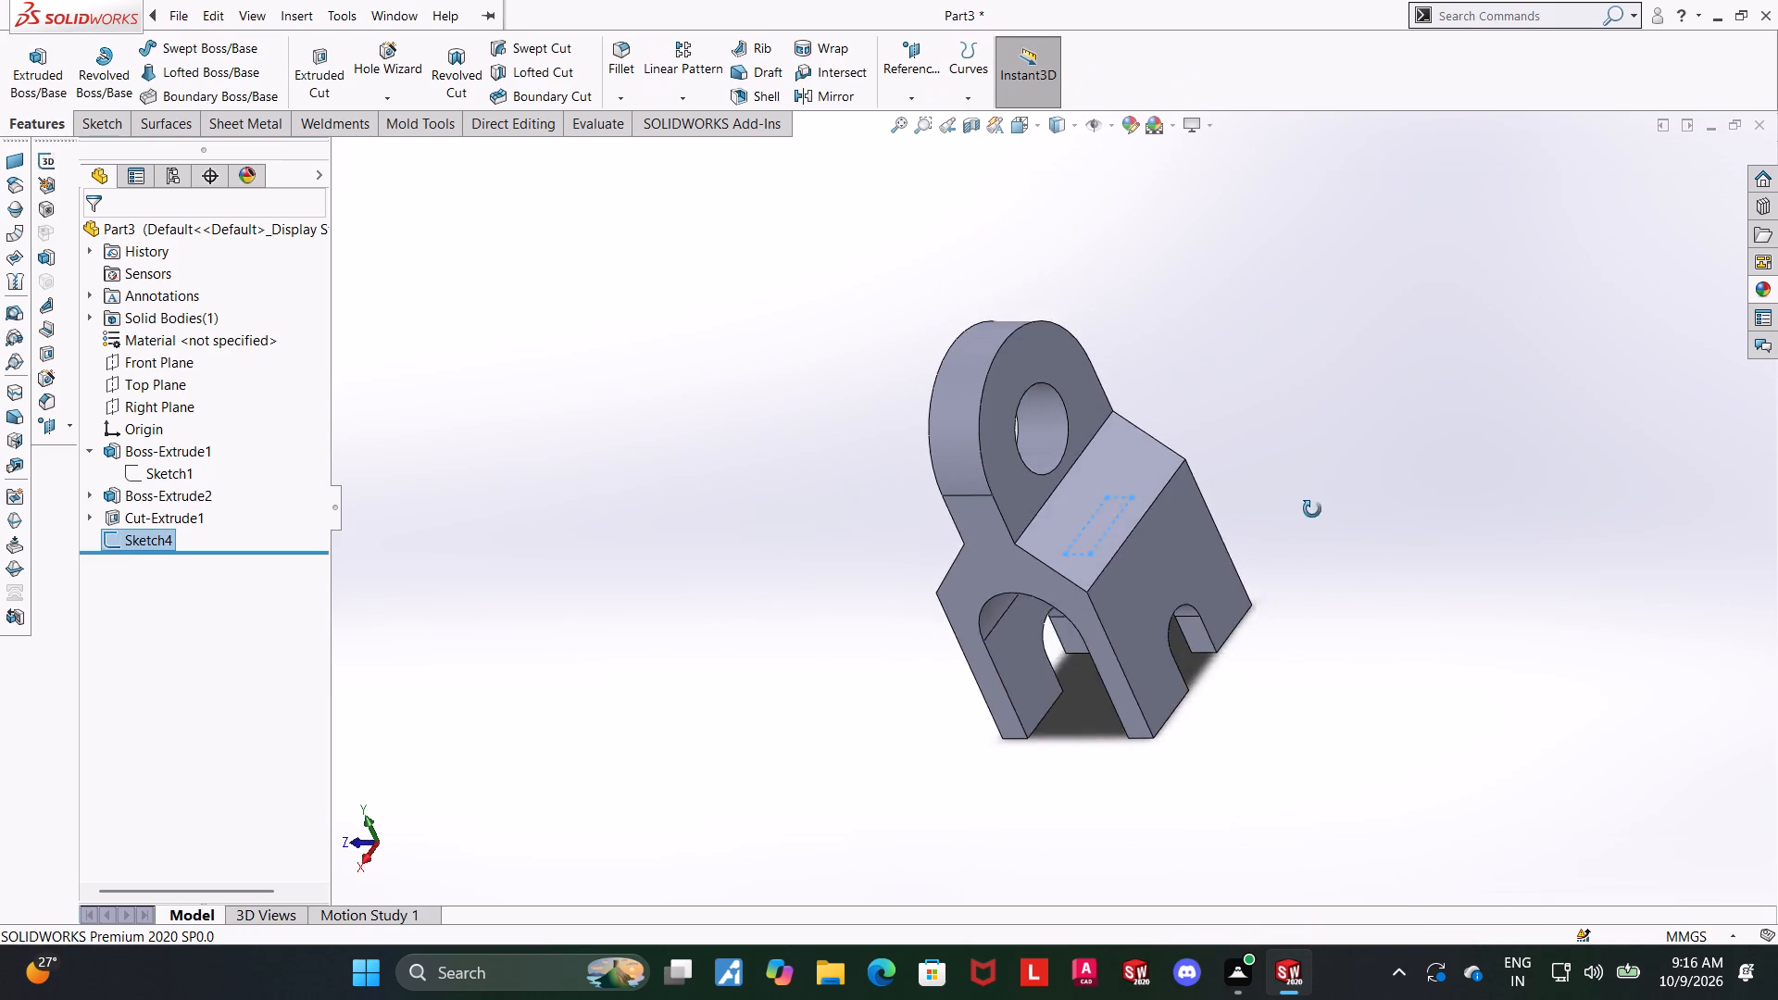
pyautogui.moveTo(1312, 509); pyautogui.dragTo(1324, 467, button='middle')
pyautogui.scroll(-1, 1309, 463)
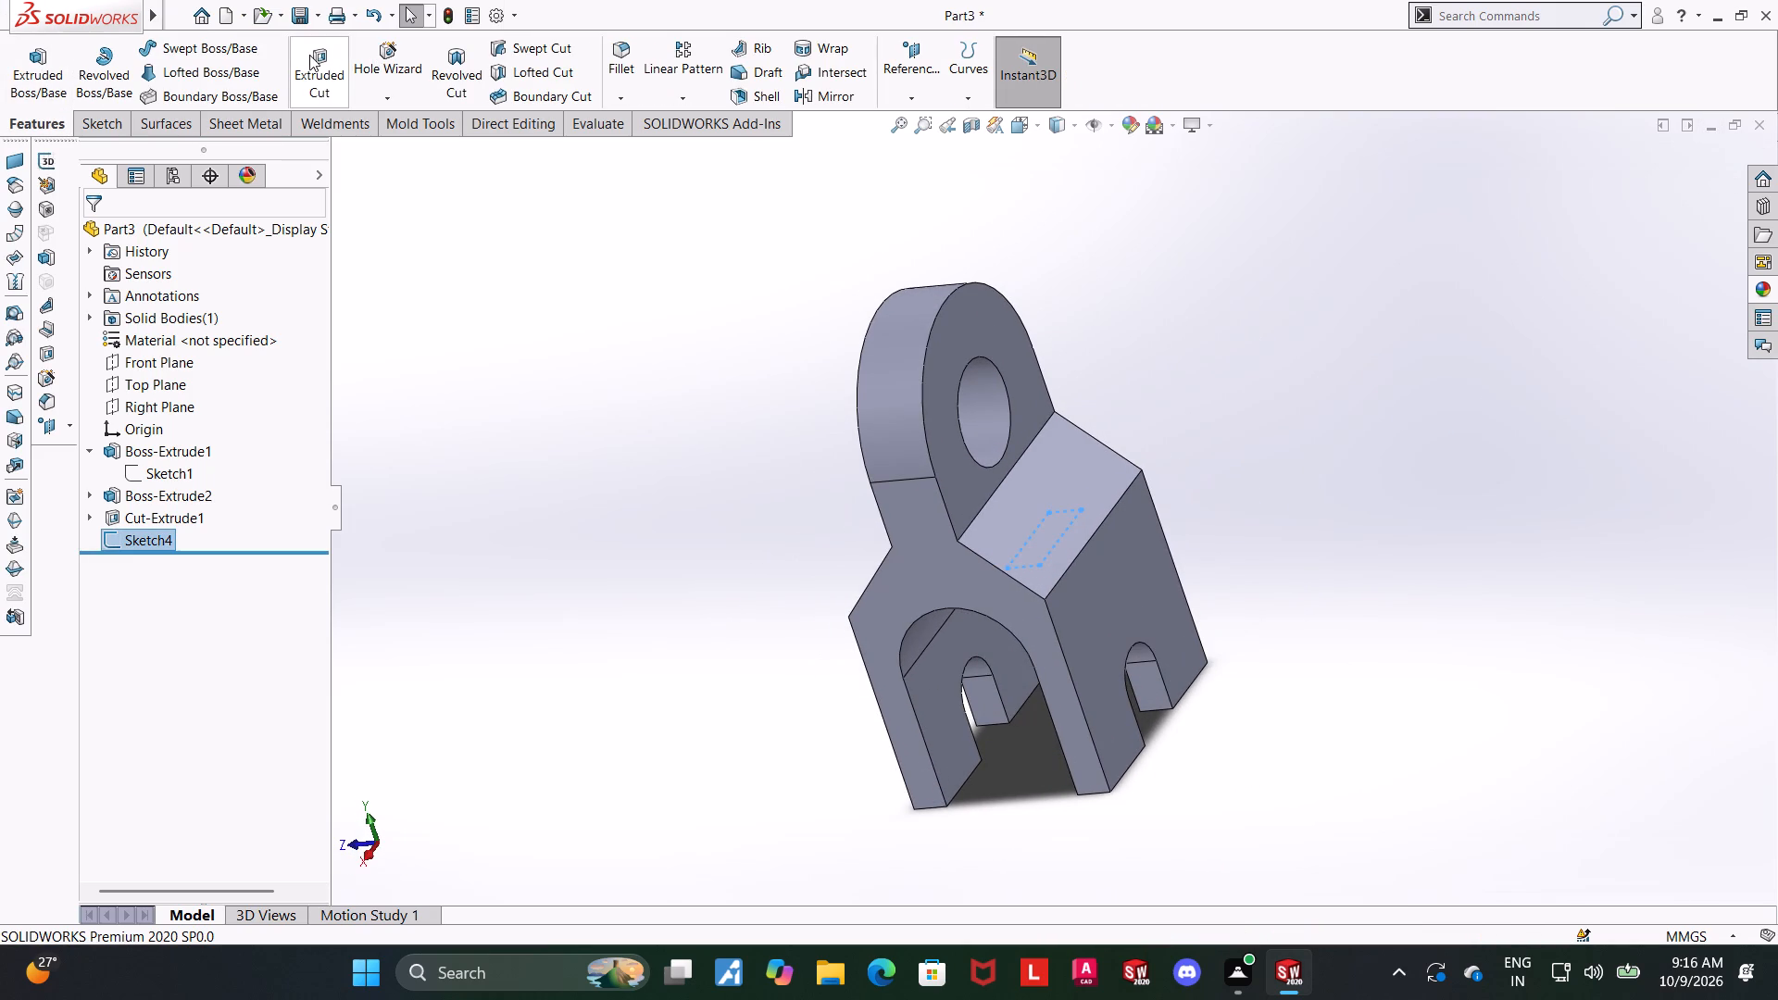
# Start an extruded cut of the rectangle from an offset 20 mm above the sketch plane, directed downward.
pyautogui.click(310, 55)
pyautogui.click(105, 363)
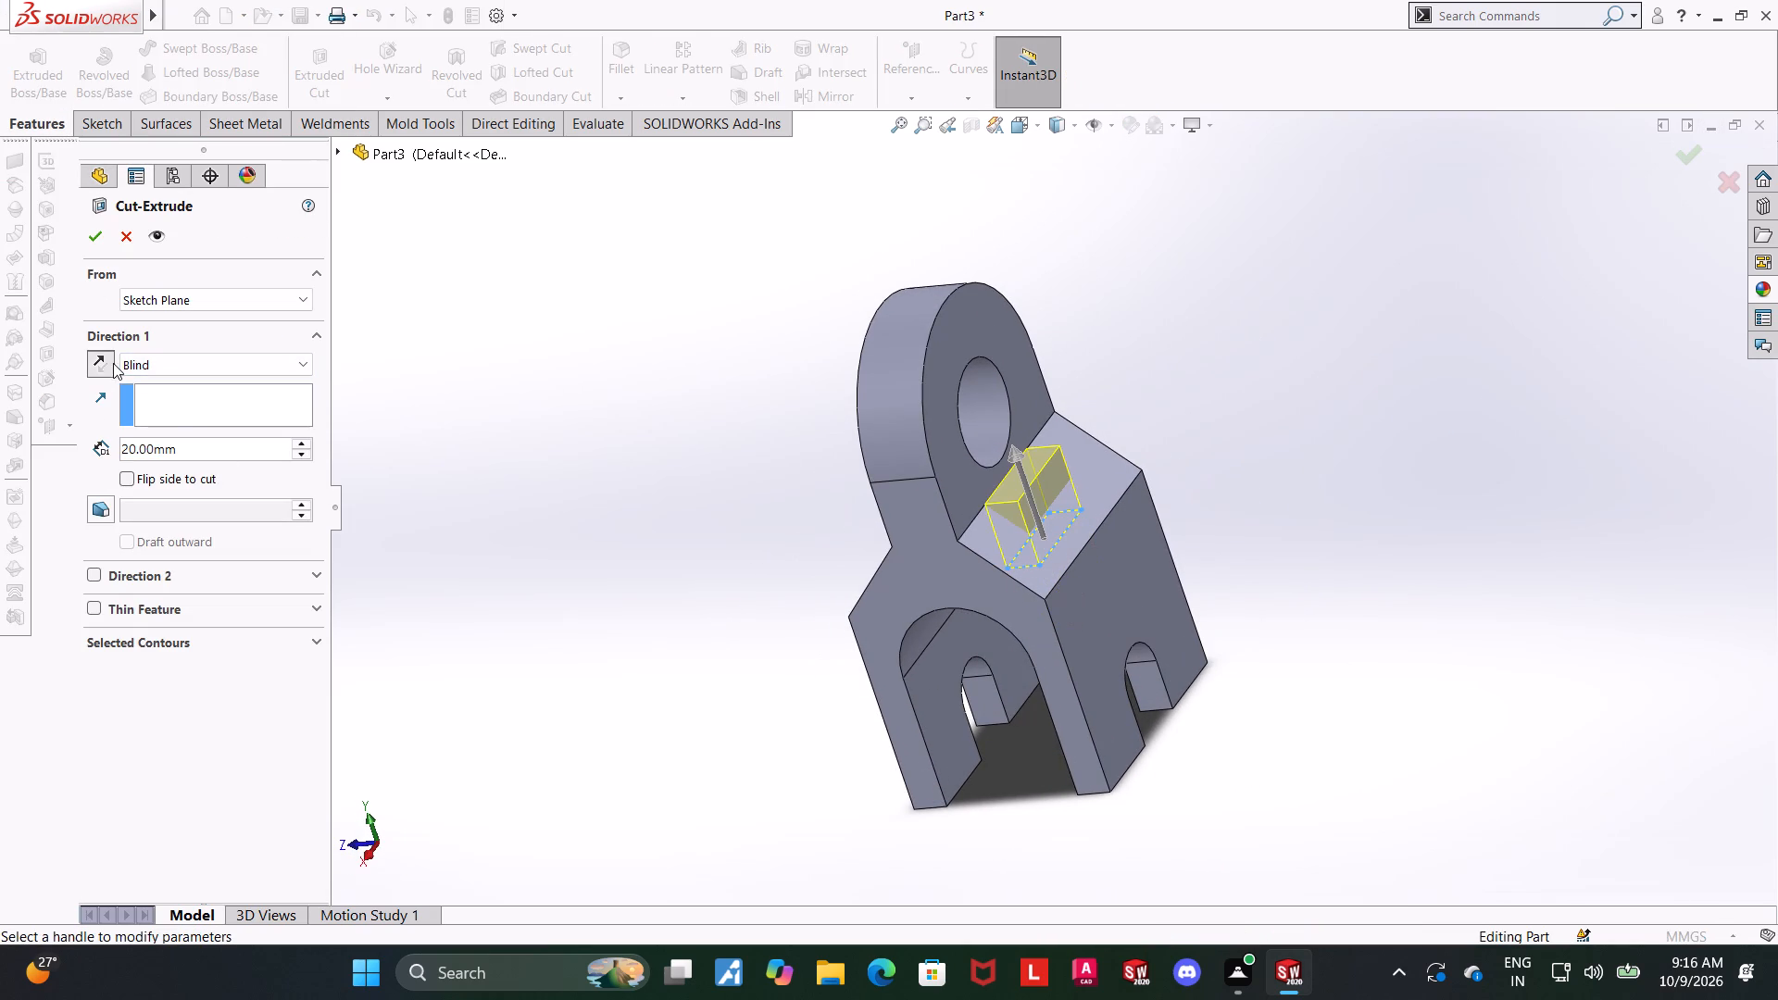
pyautogui.click(186, 294)
pyautogui.click(181, 366)
pyautogui.click(110, 302)
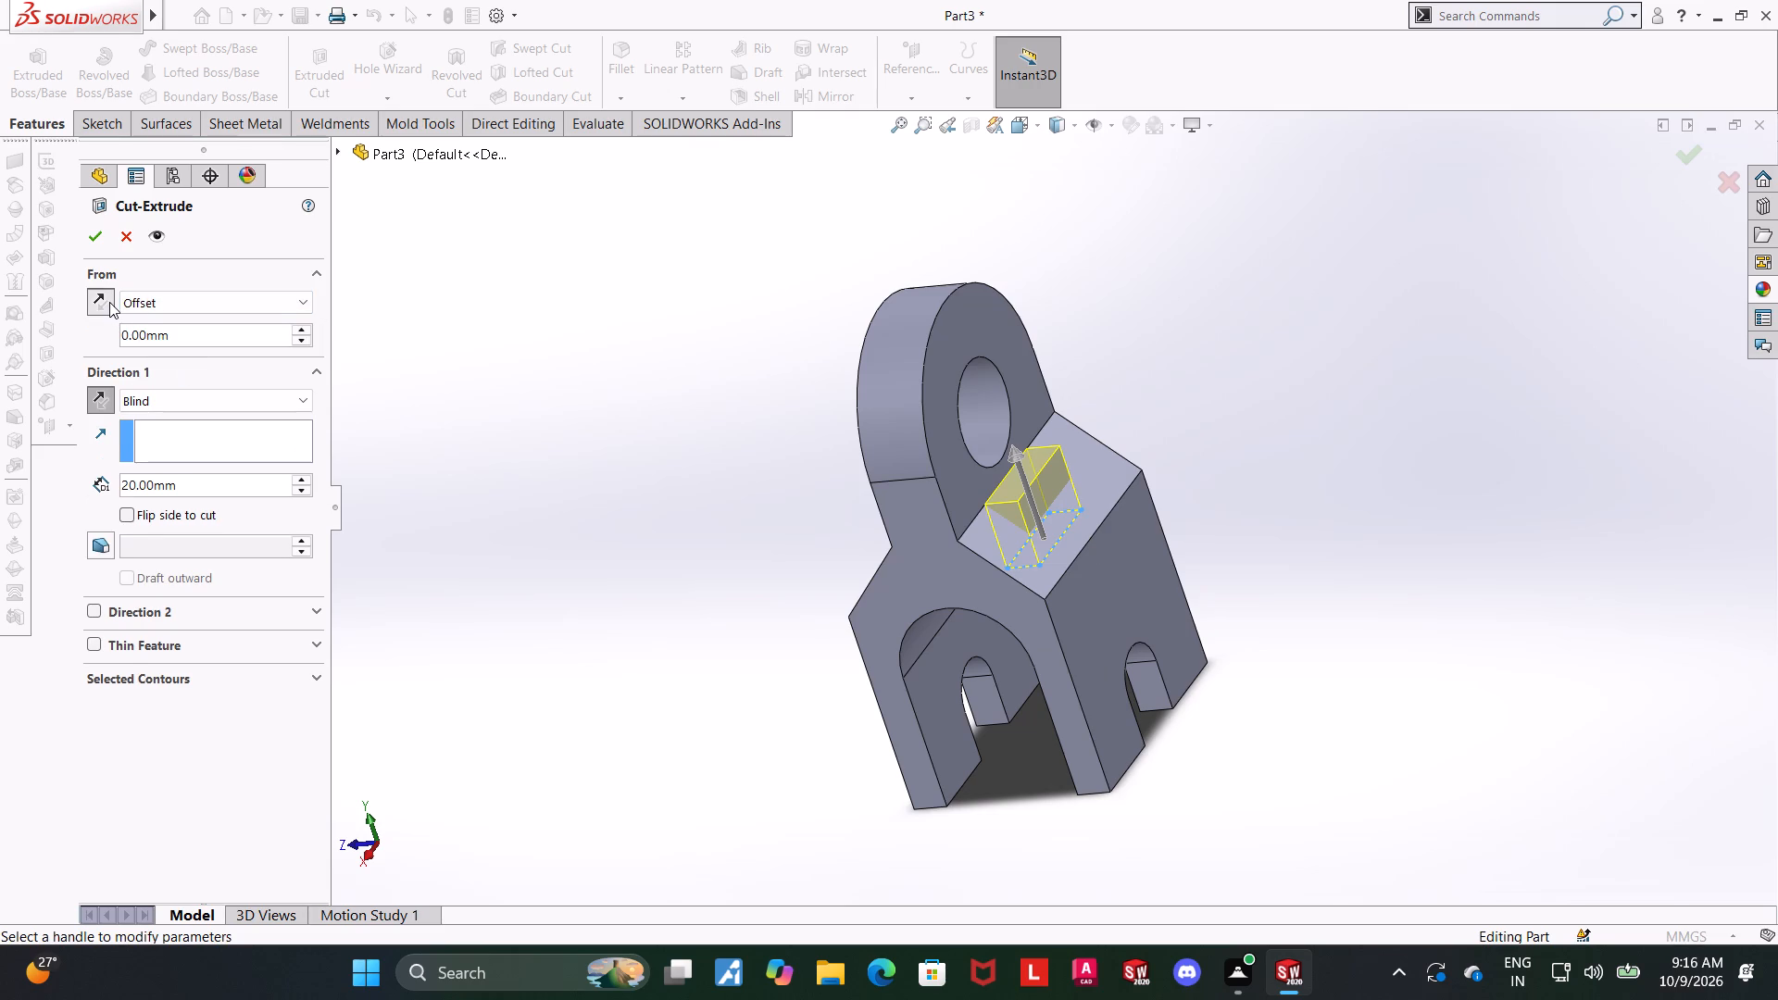
pyautogui.click(106, 398)
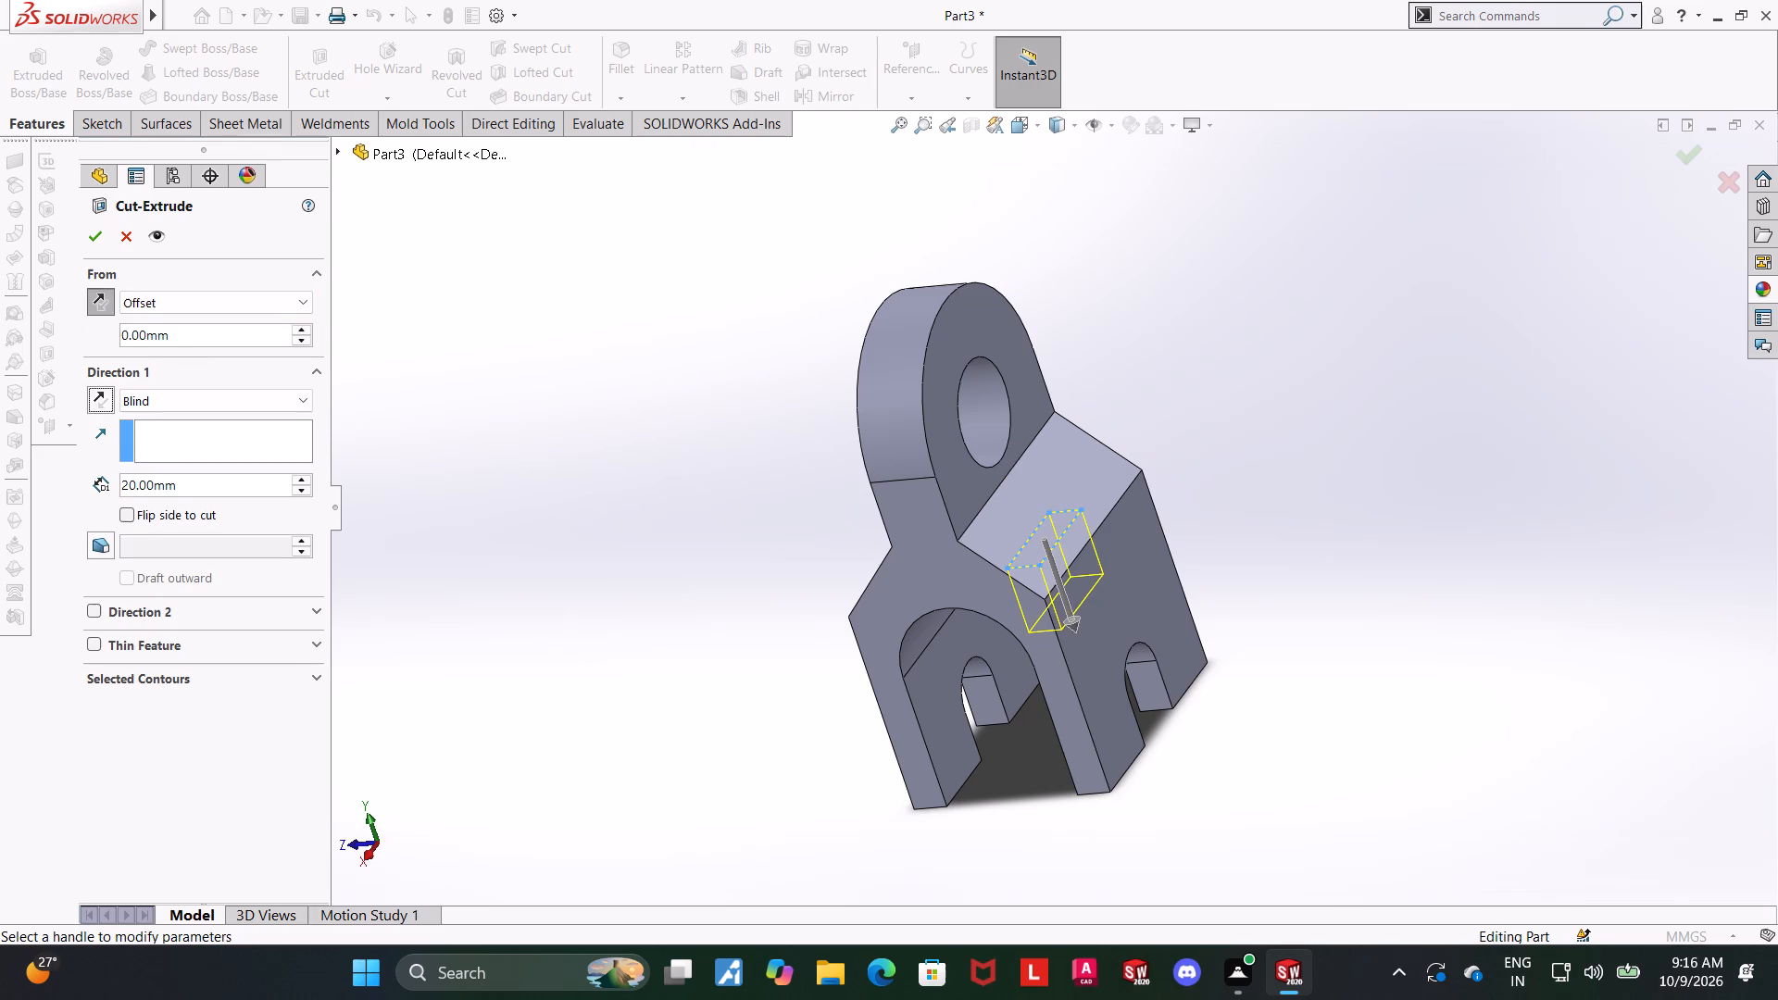
pyautogui.moveTo(200, 339); pyautogui.dragTo(112, 332)
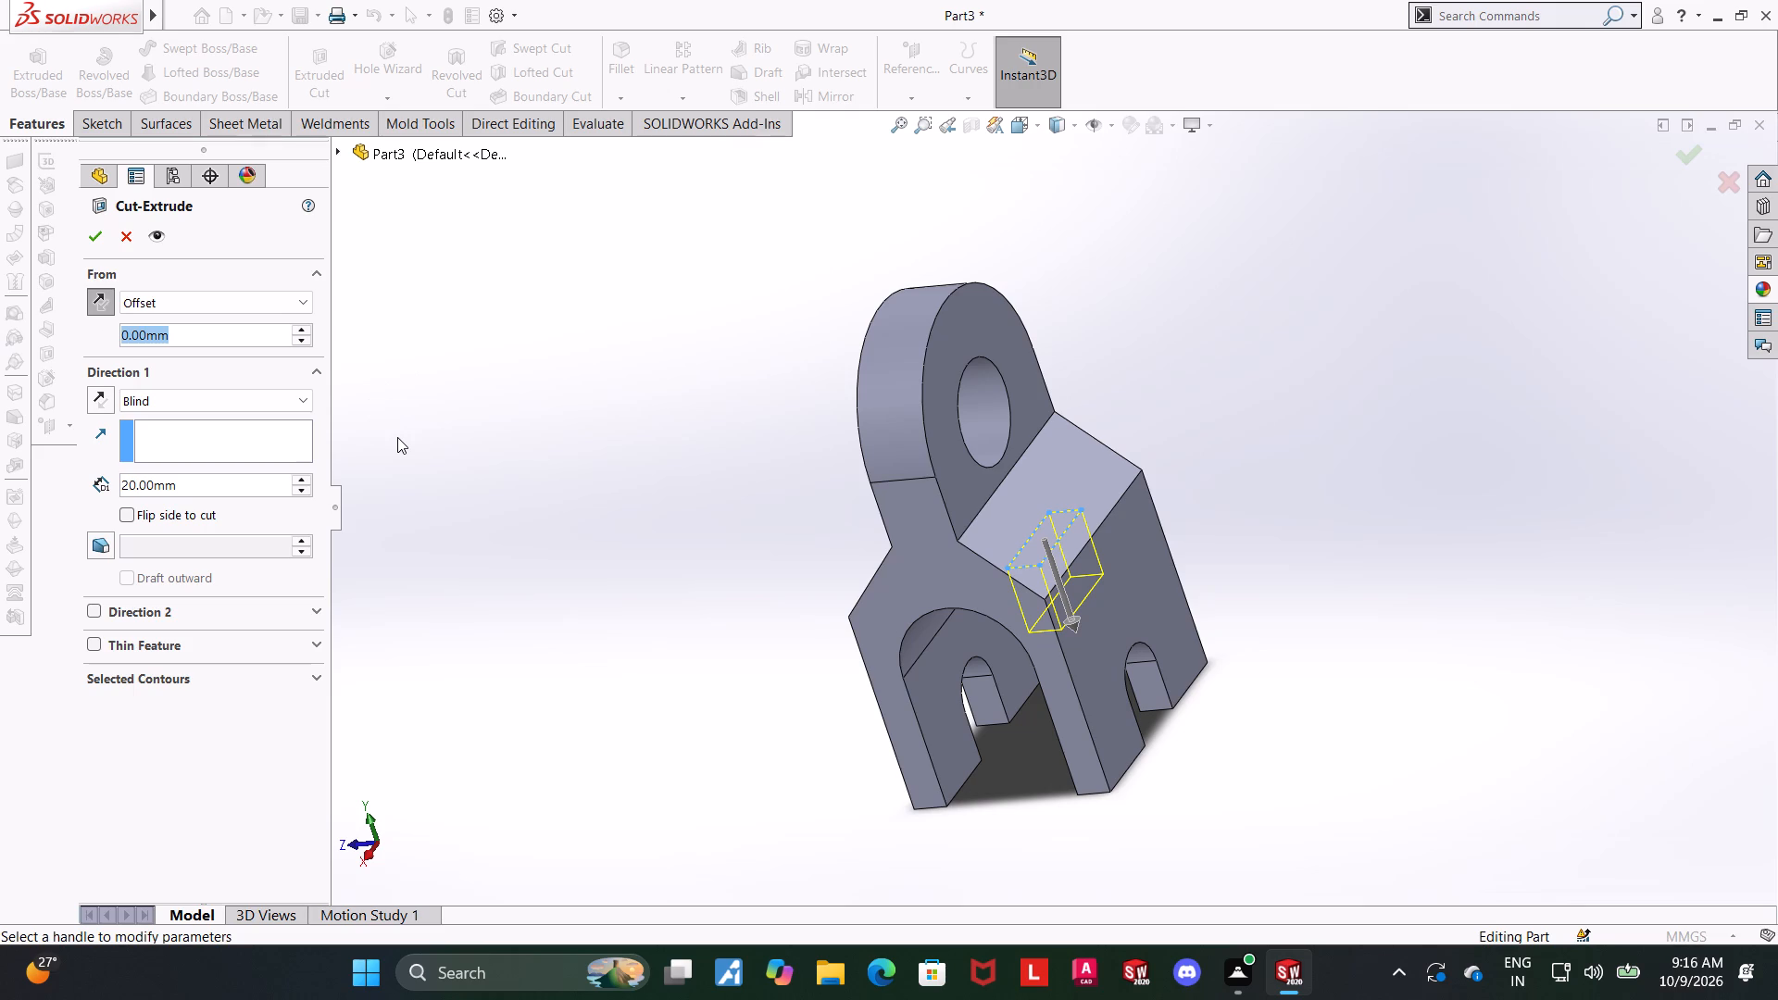
pyautogui.write('20')
pyautogui.press('Return')
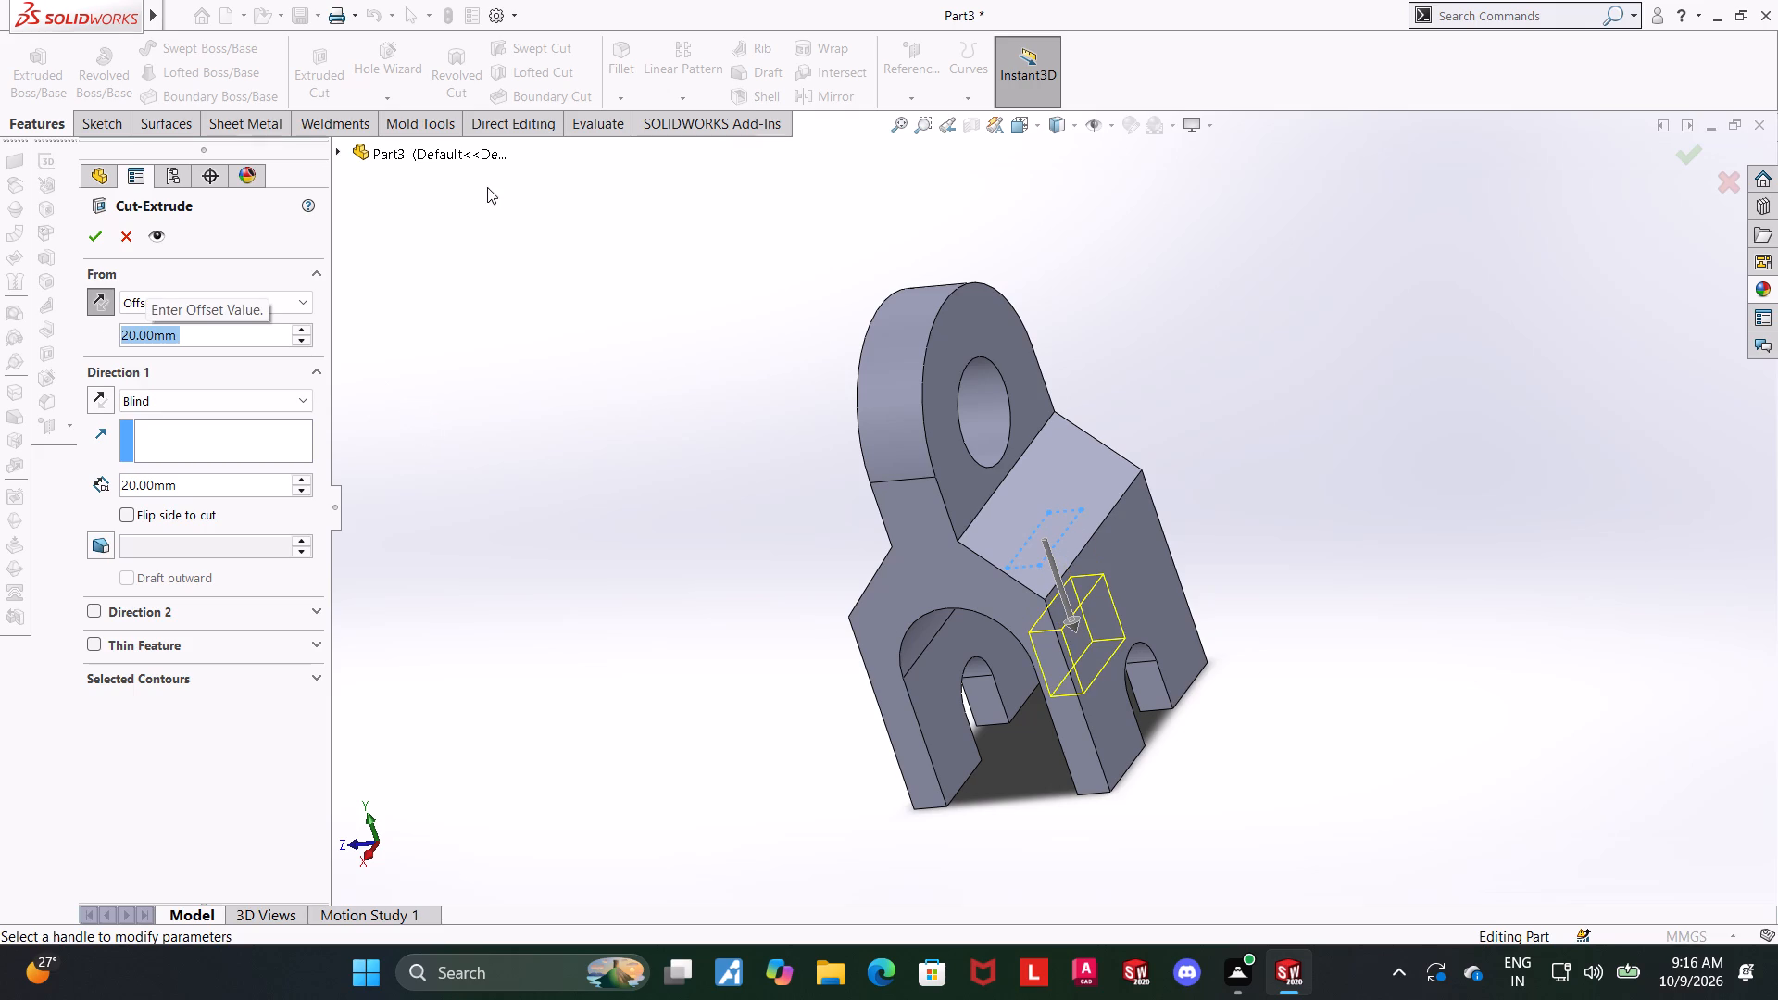
pyautogui.click(86, 306)
pyautogui.click(89, 305)
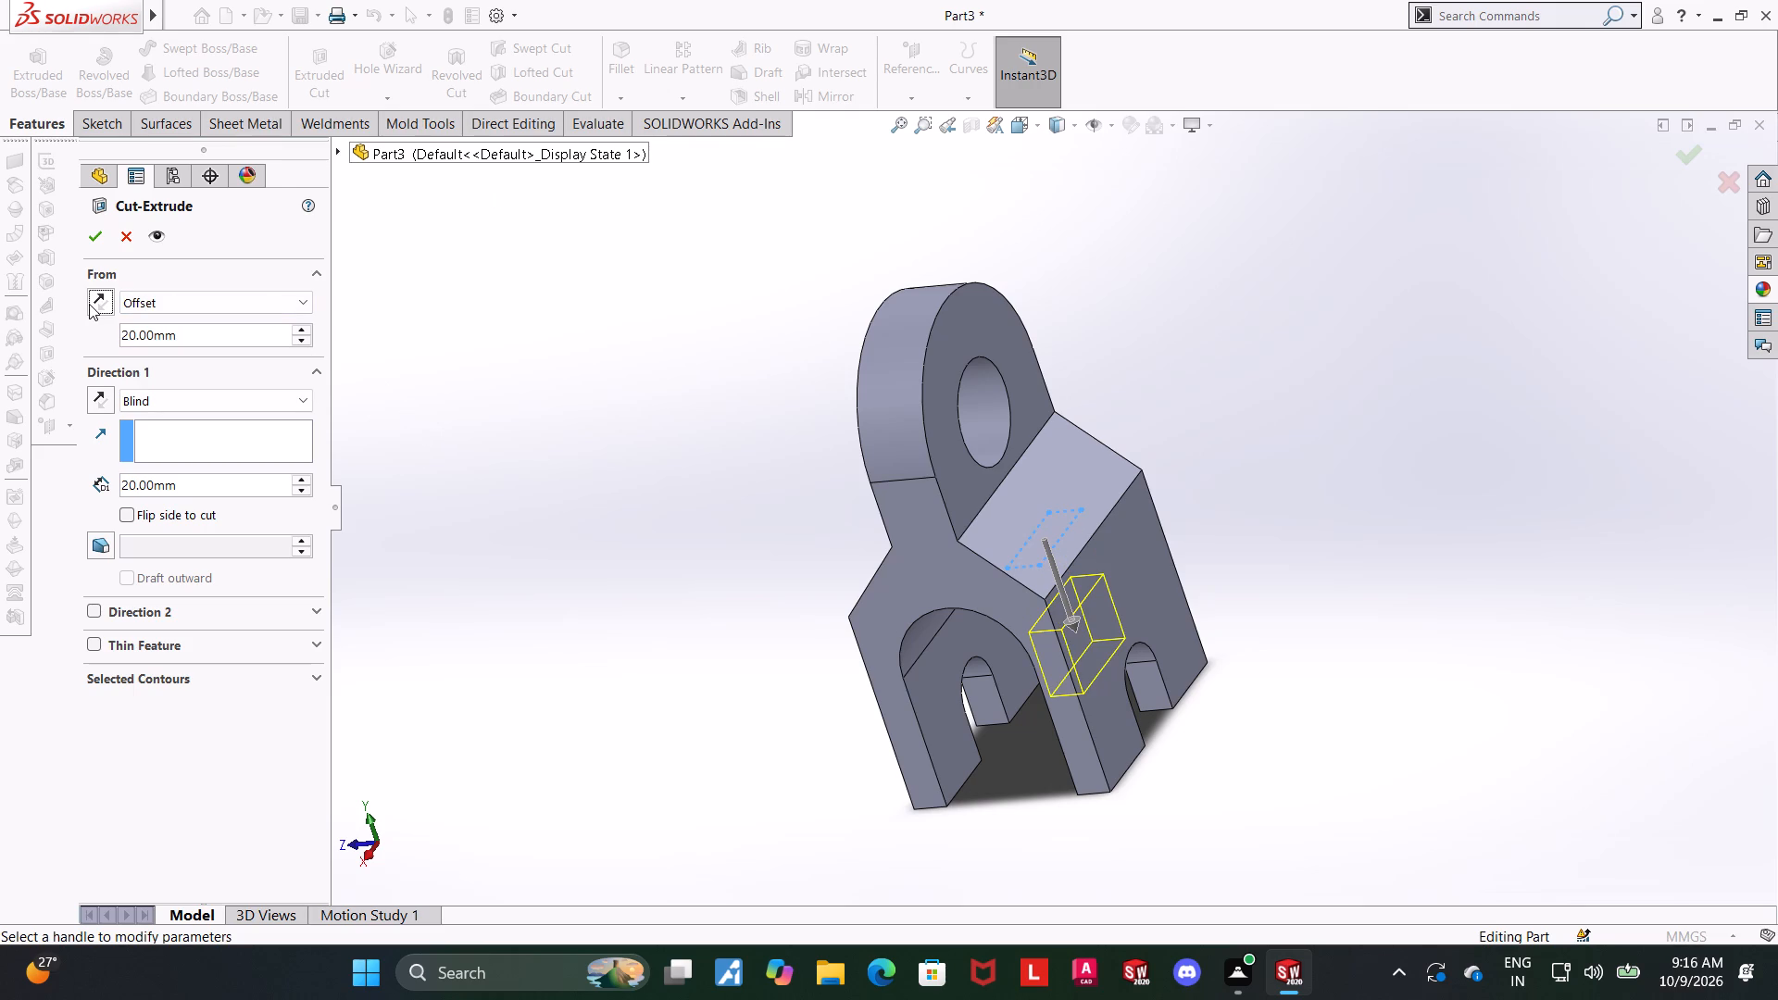
pyautogui.moveTo(1284, 441); pyautogui.dragTo(1285, 352, button='middle')
pyautogui.scroll(-2, 1264, 362)
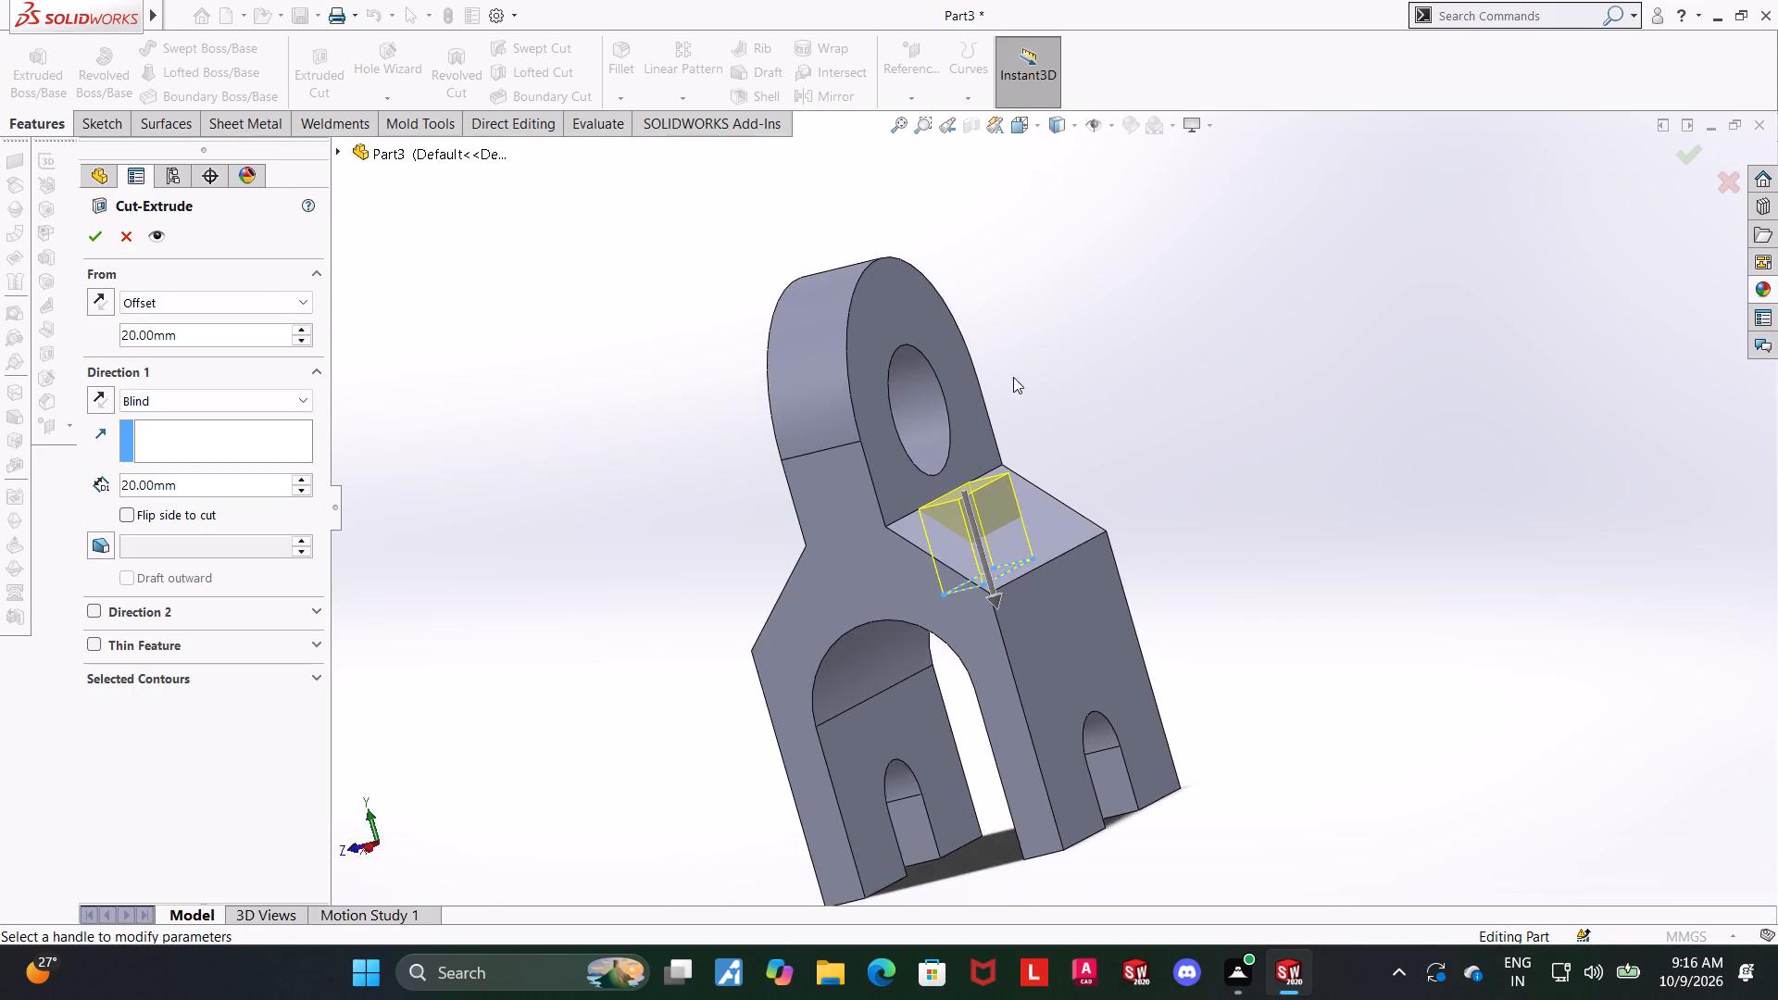
# Set the blind cut depth to 10 mm and complete the rectangular pocket in the sloped face.
pyautogui.moveTo(240, 478); pyautogui.dragTo(0, 458)
pyautogui.write('10')
pyautogui.press('Return')
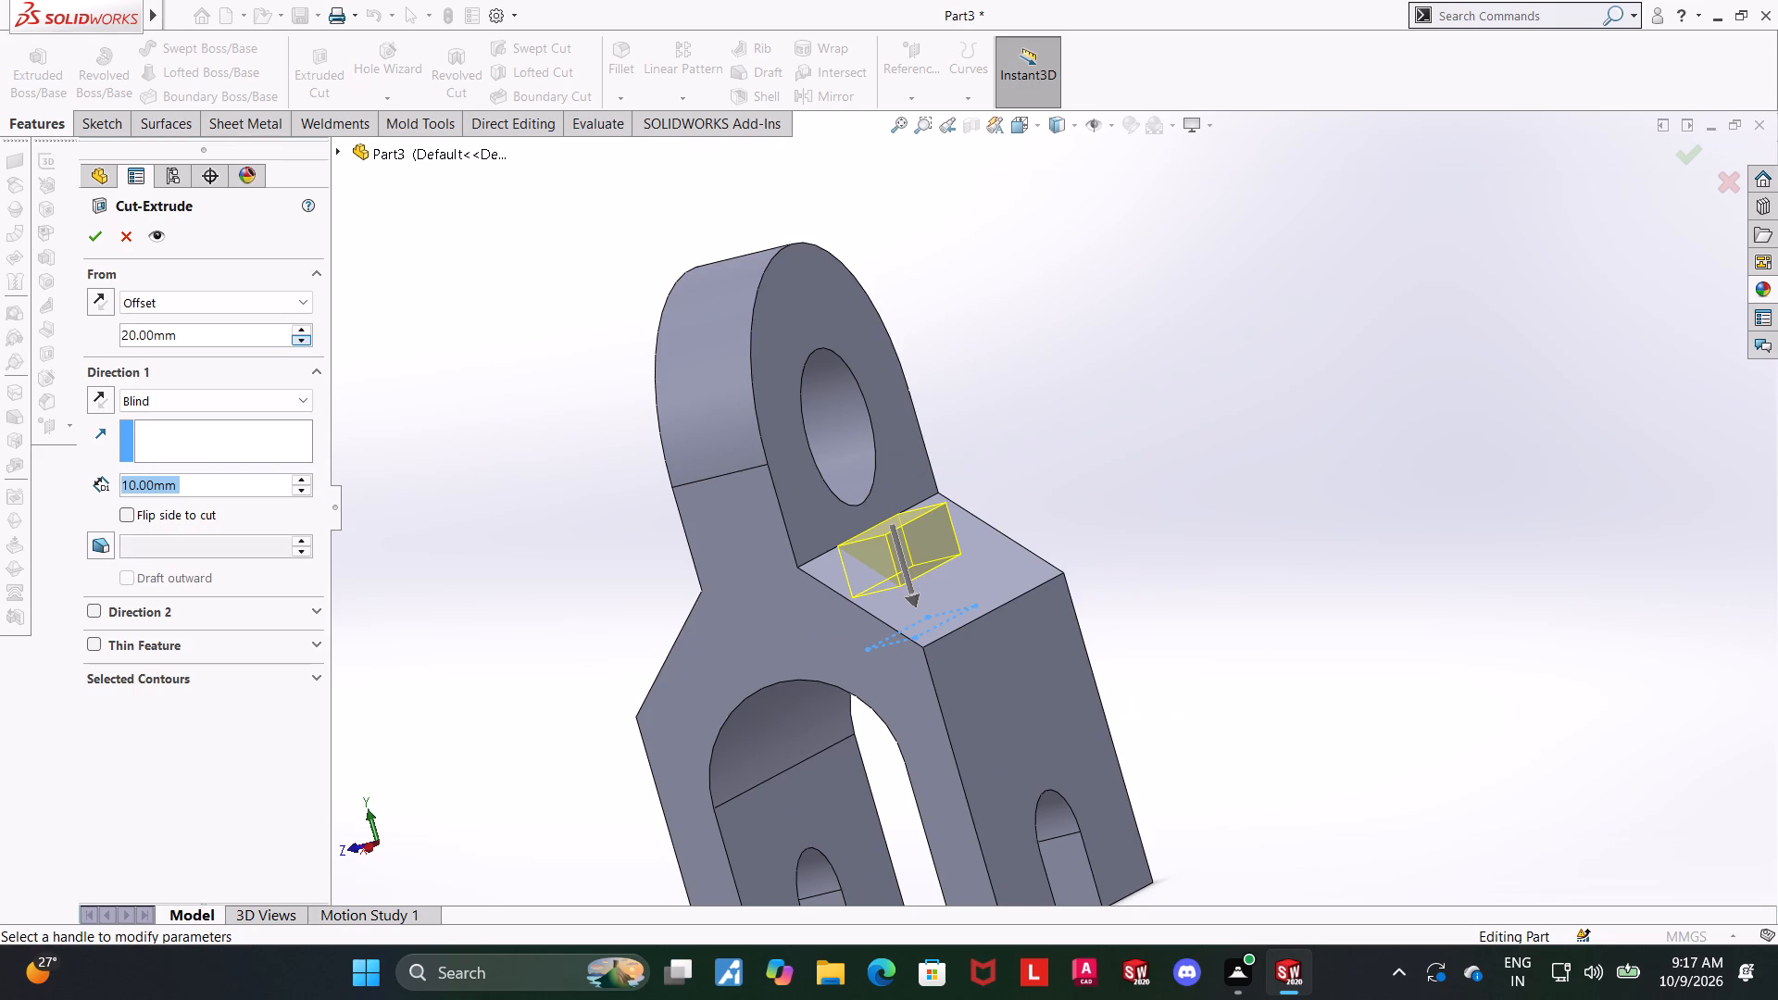
pyautogui.click(93, 227)
pyautogui.click(1280, 369)
pyautogui.moveTo(1280, 382); pyautogui.dragTo(1270, 521, button='middle')
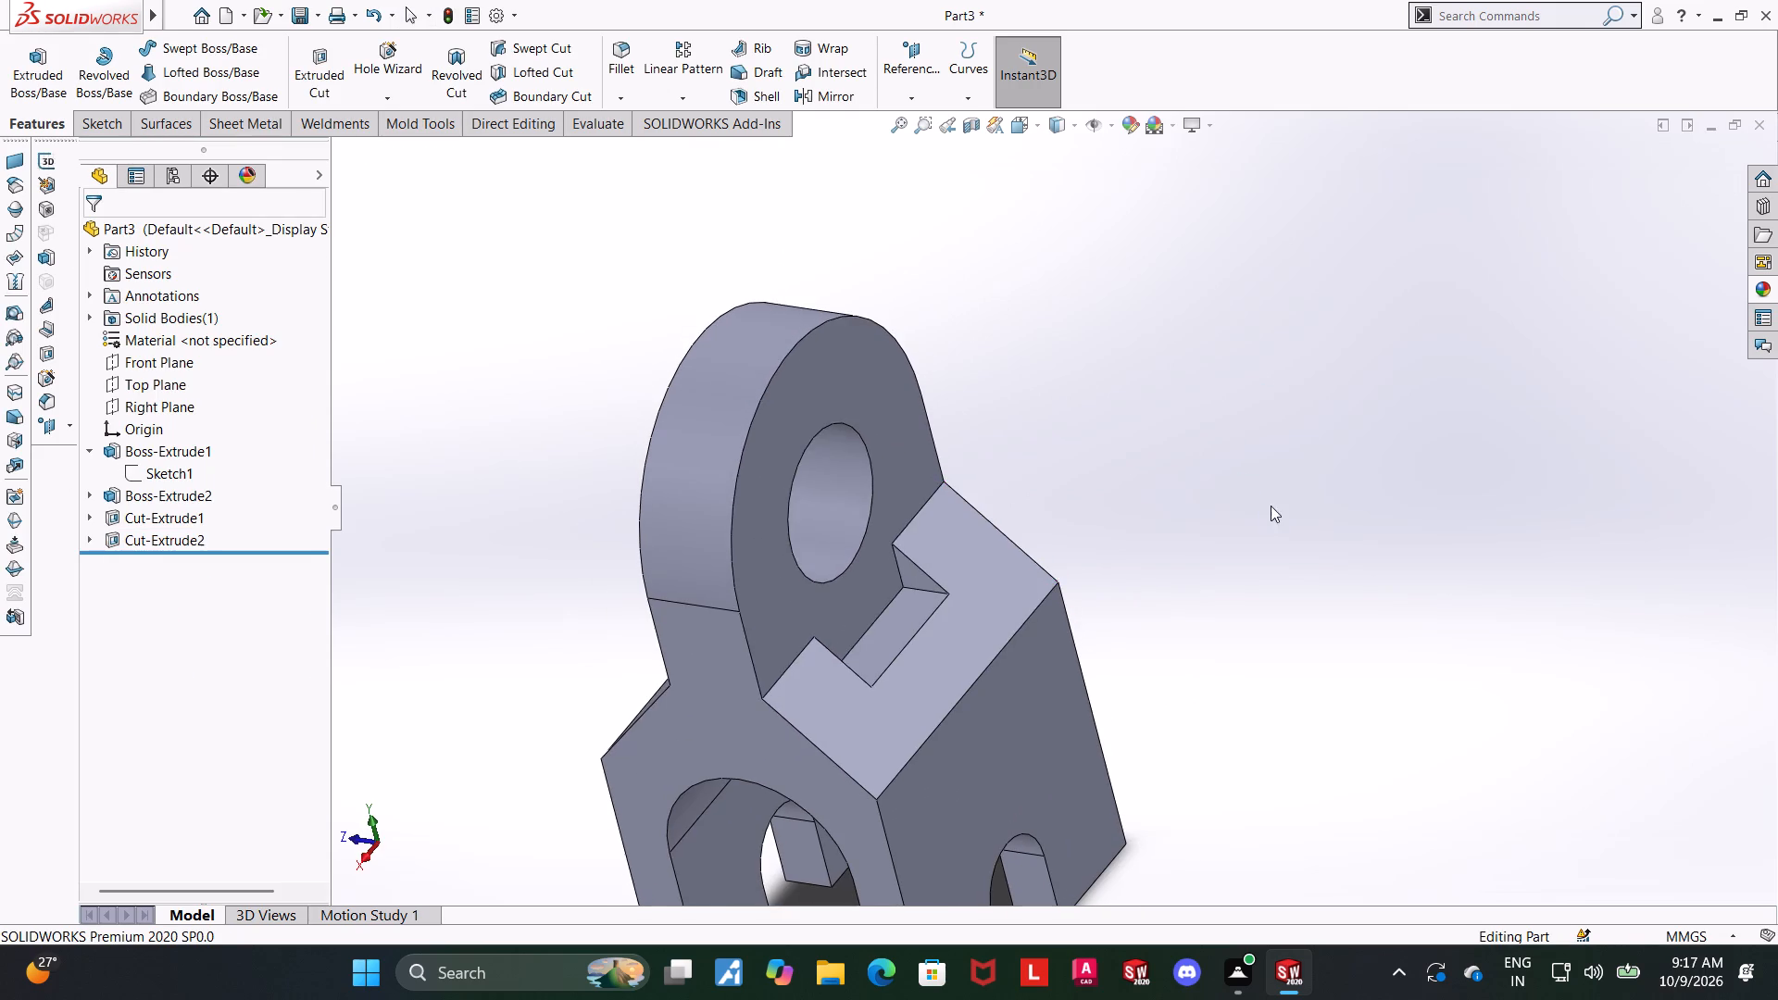
# Measure the pocket's long outer edge on the sloped face.
pyautogui.click(619, 119)
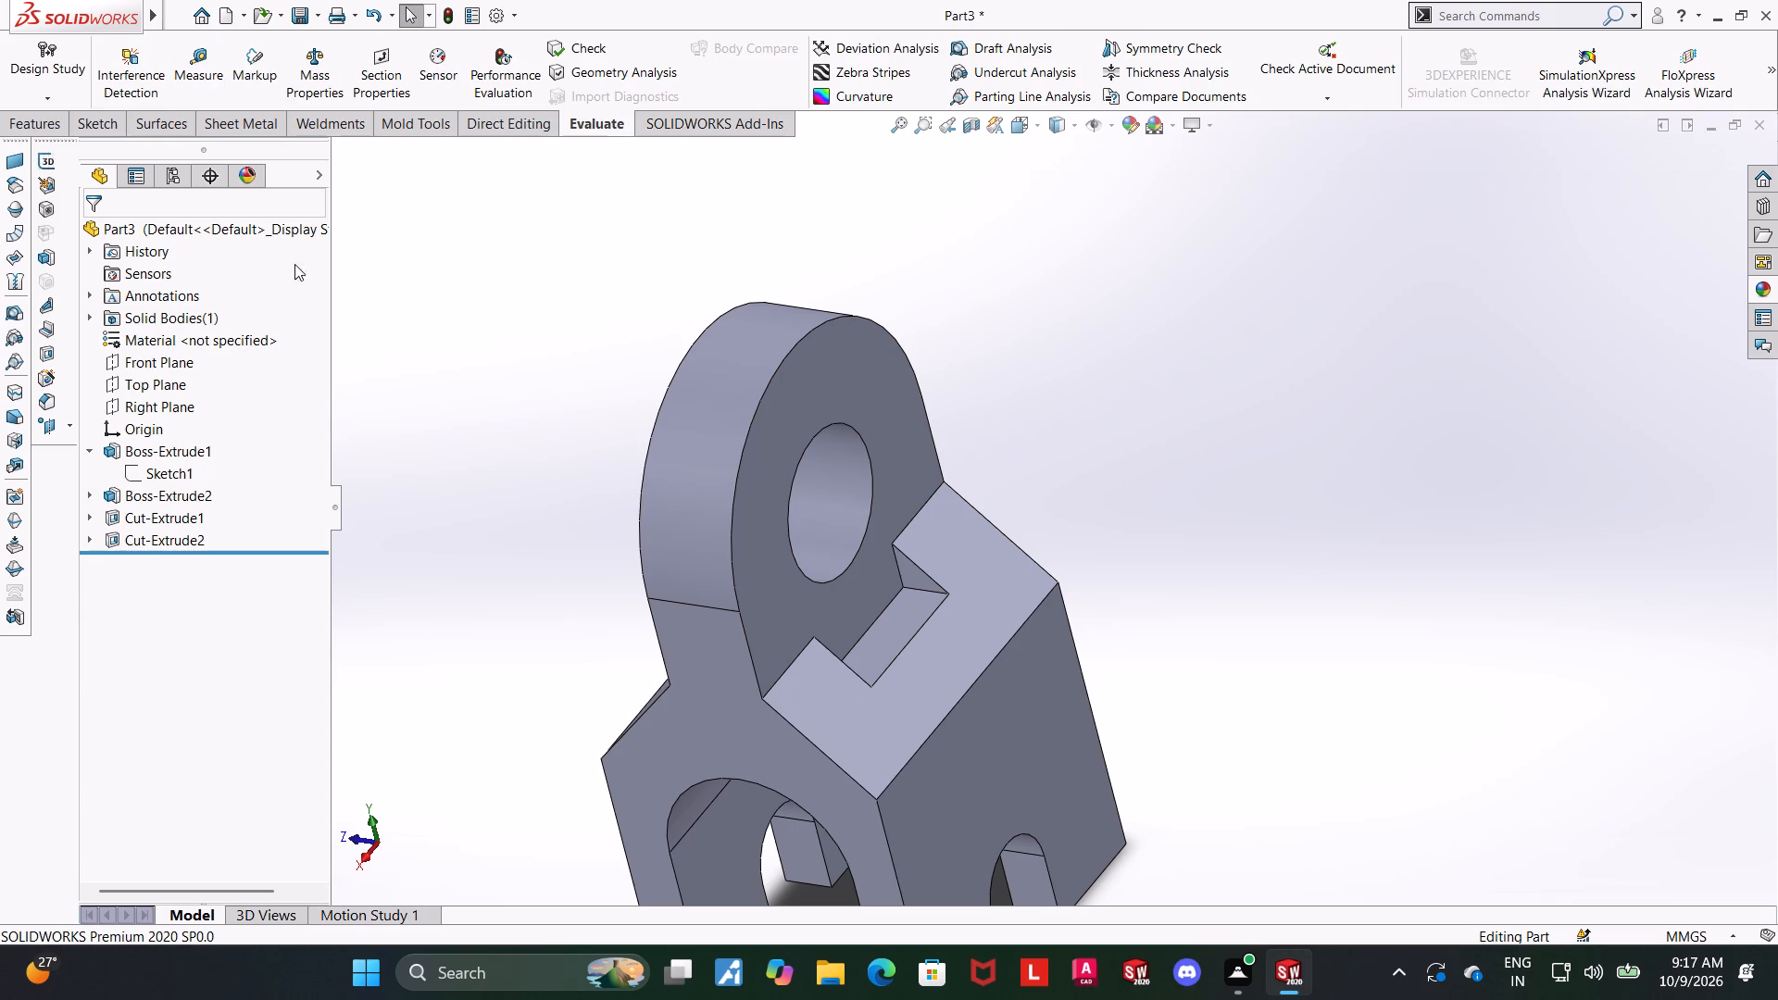
pyautogui.click(206, 75)
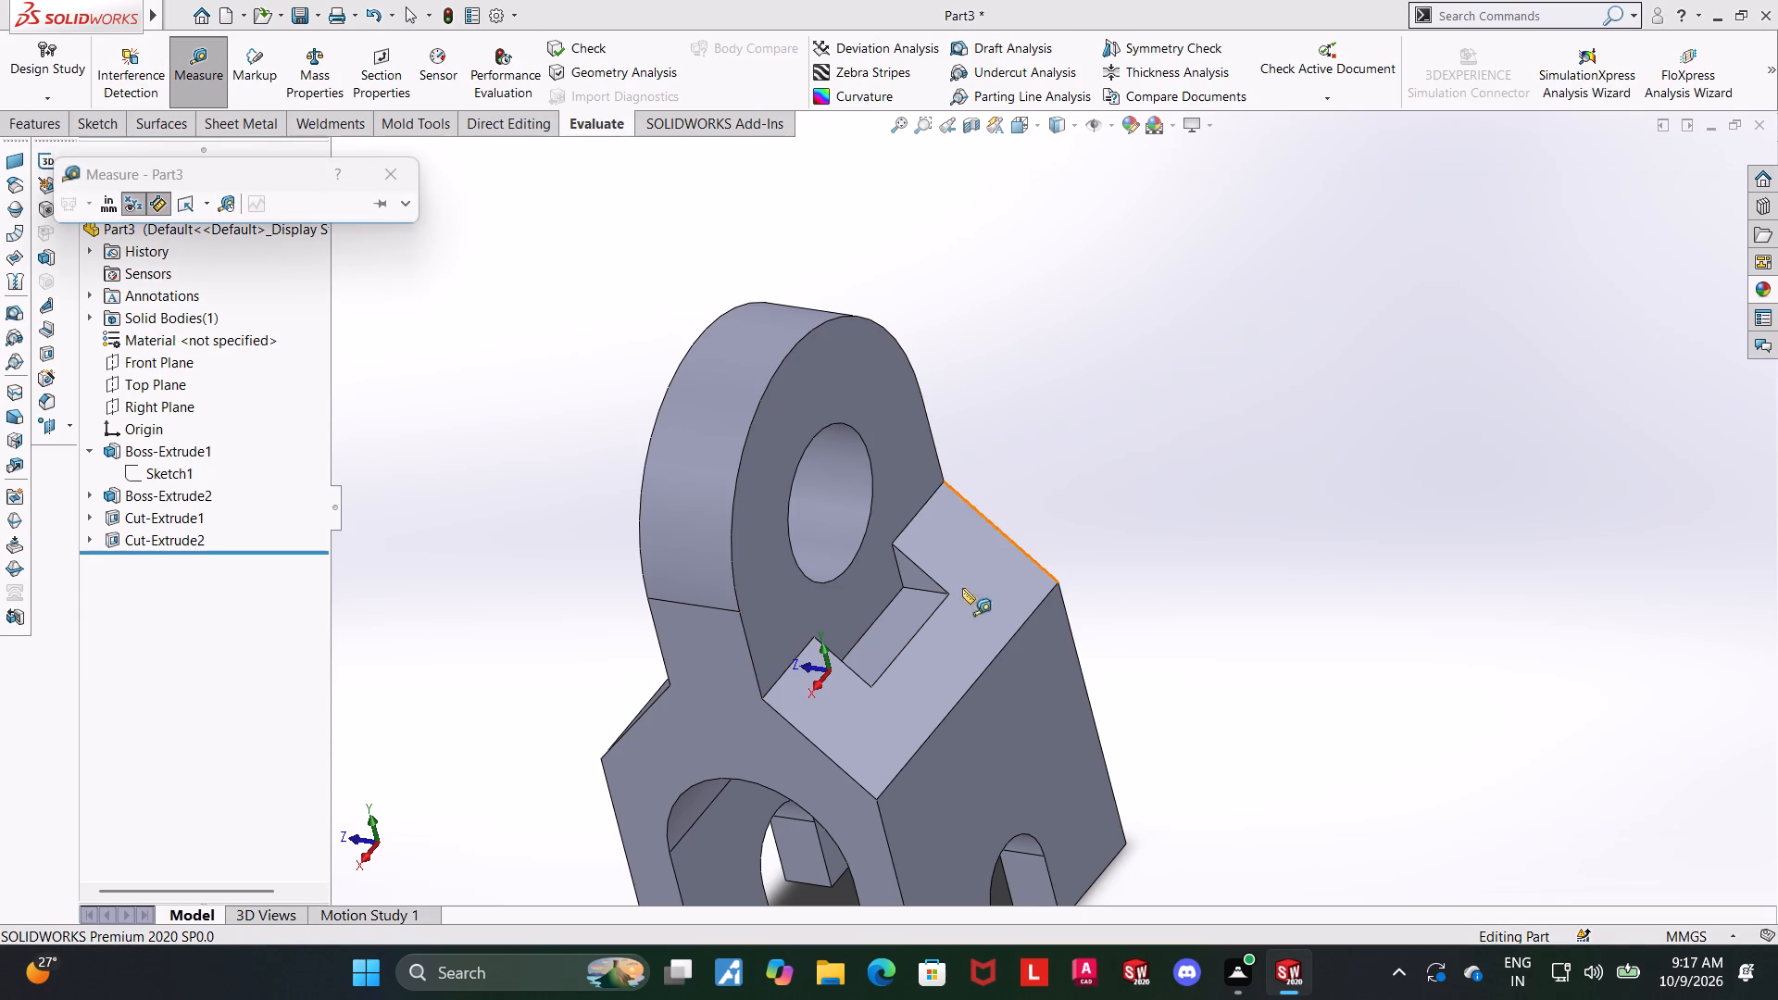
pyautogui.click(899, 652)
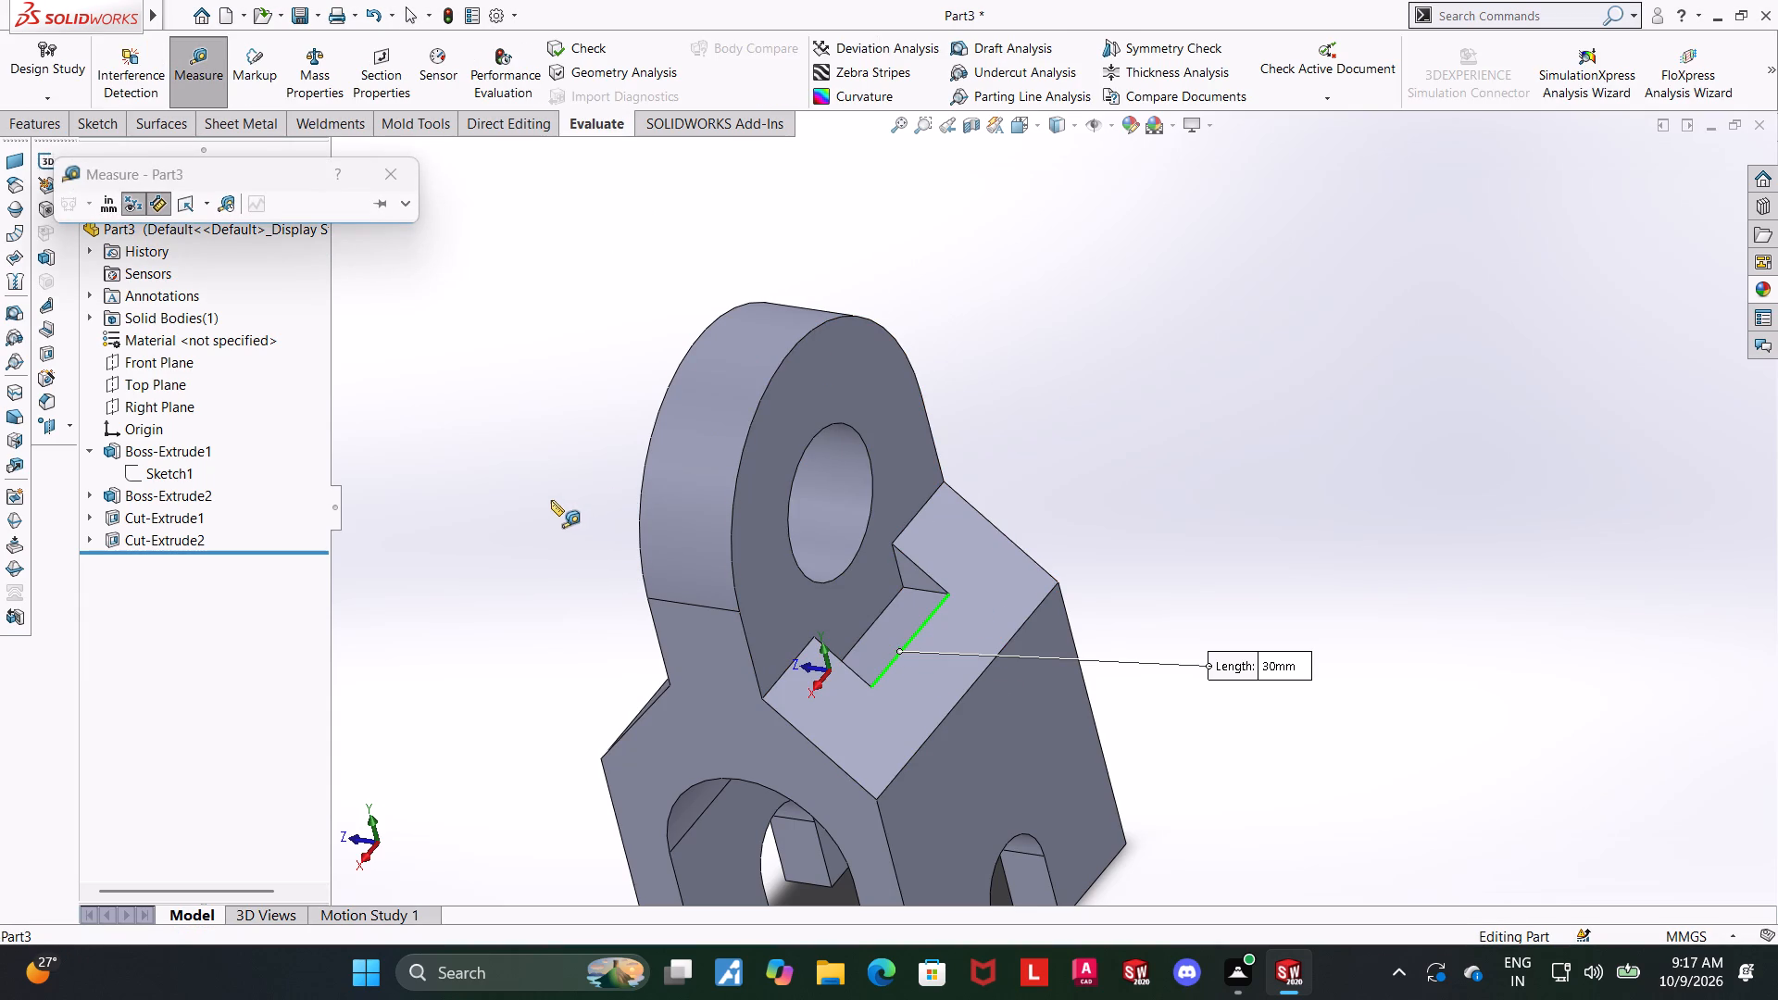
pyautogui.click(382, 168)
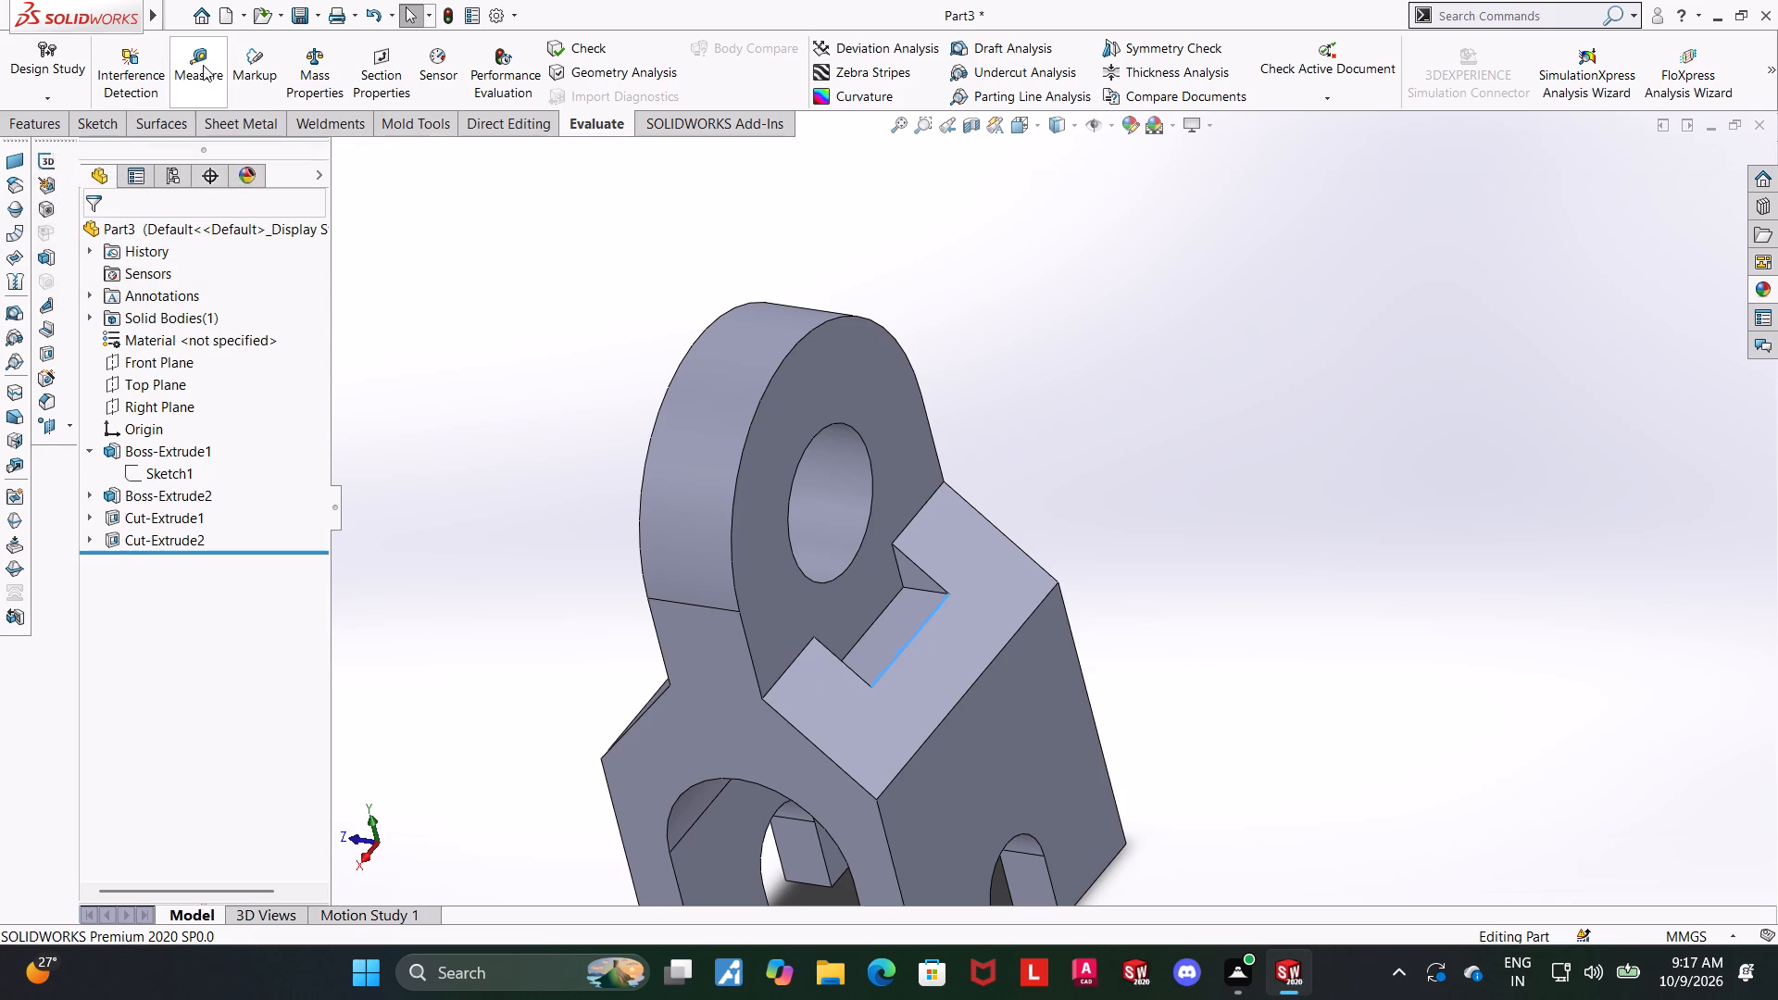
# Measure the distance from the pocket's long outer edge to the sloped face's edge along the upright boss.
pyautogui.click(201, 65)
pyautogui.scroll(-4, 933, 556)
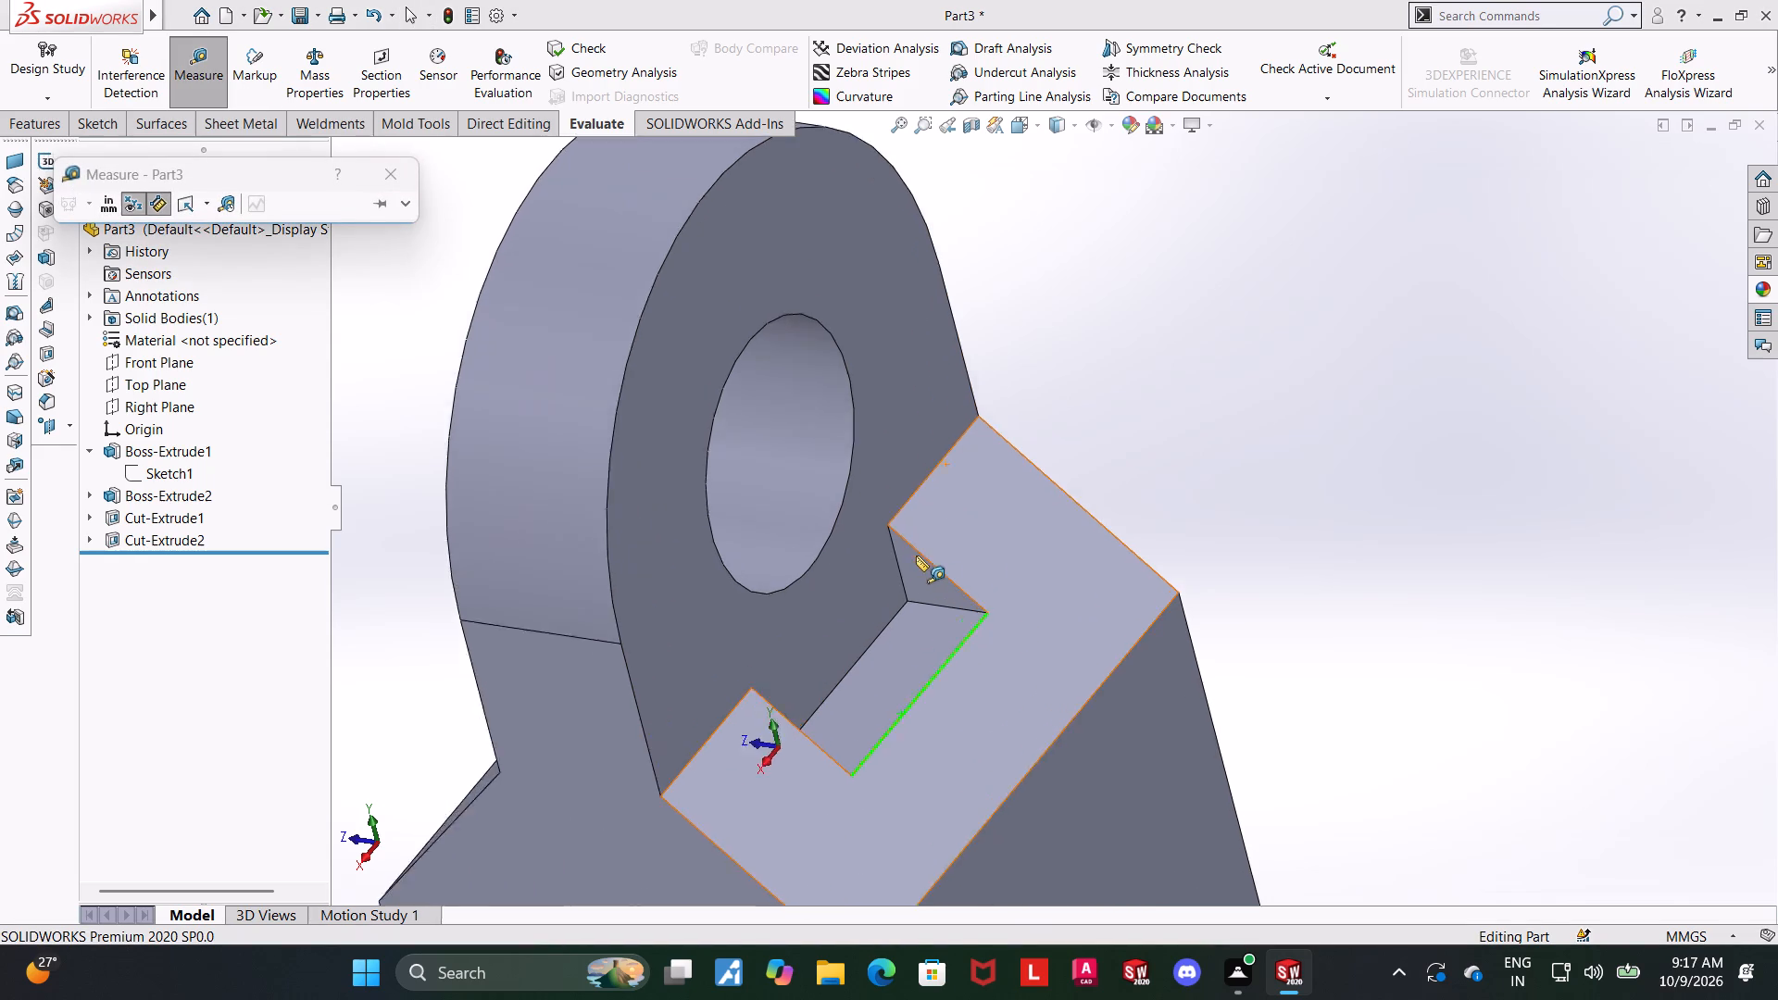
pyautogui.scroll(-2, 916, 556)
pyautogui.click(906, 475)
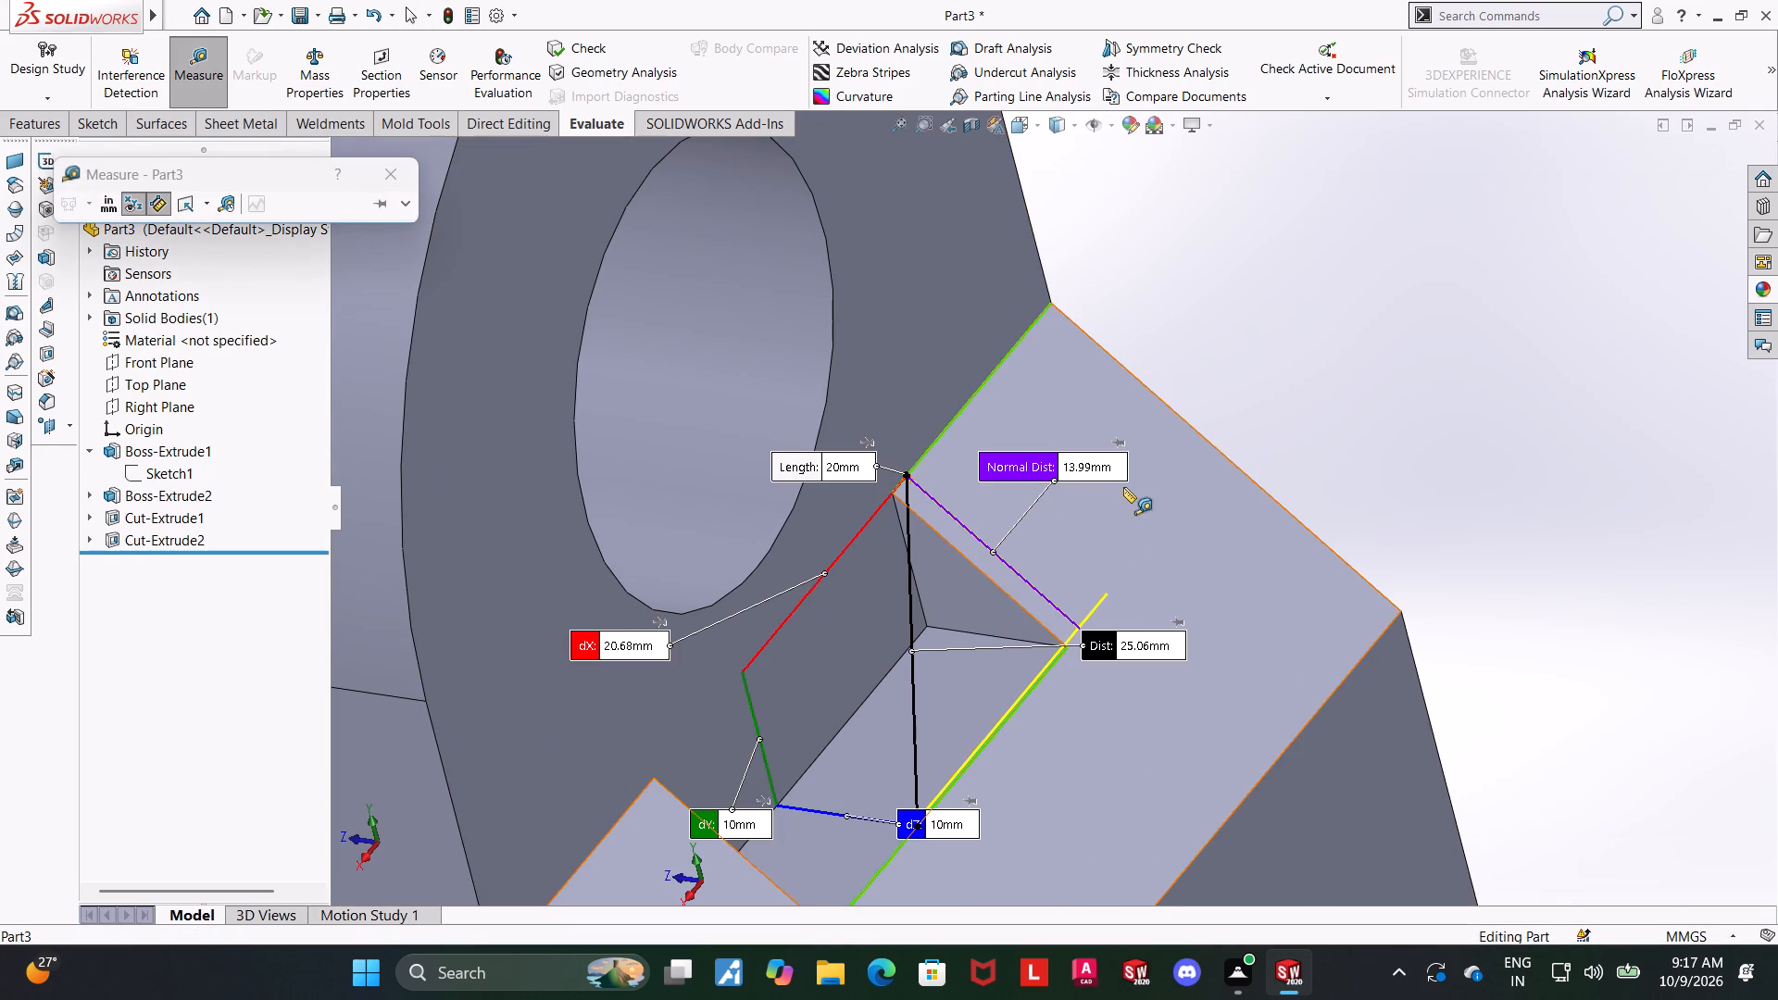
pyautogui.press('Escape')
# Measure the length of the sloped face's side edge at the arched front of the body.
pyautogui.scroll(2, 817, 450)
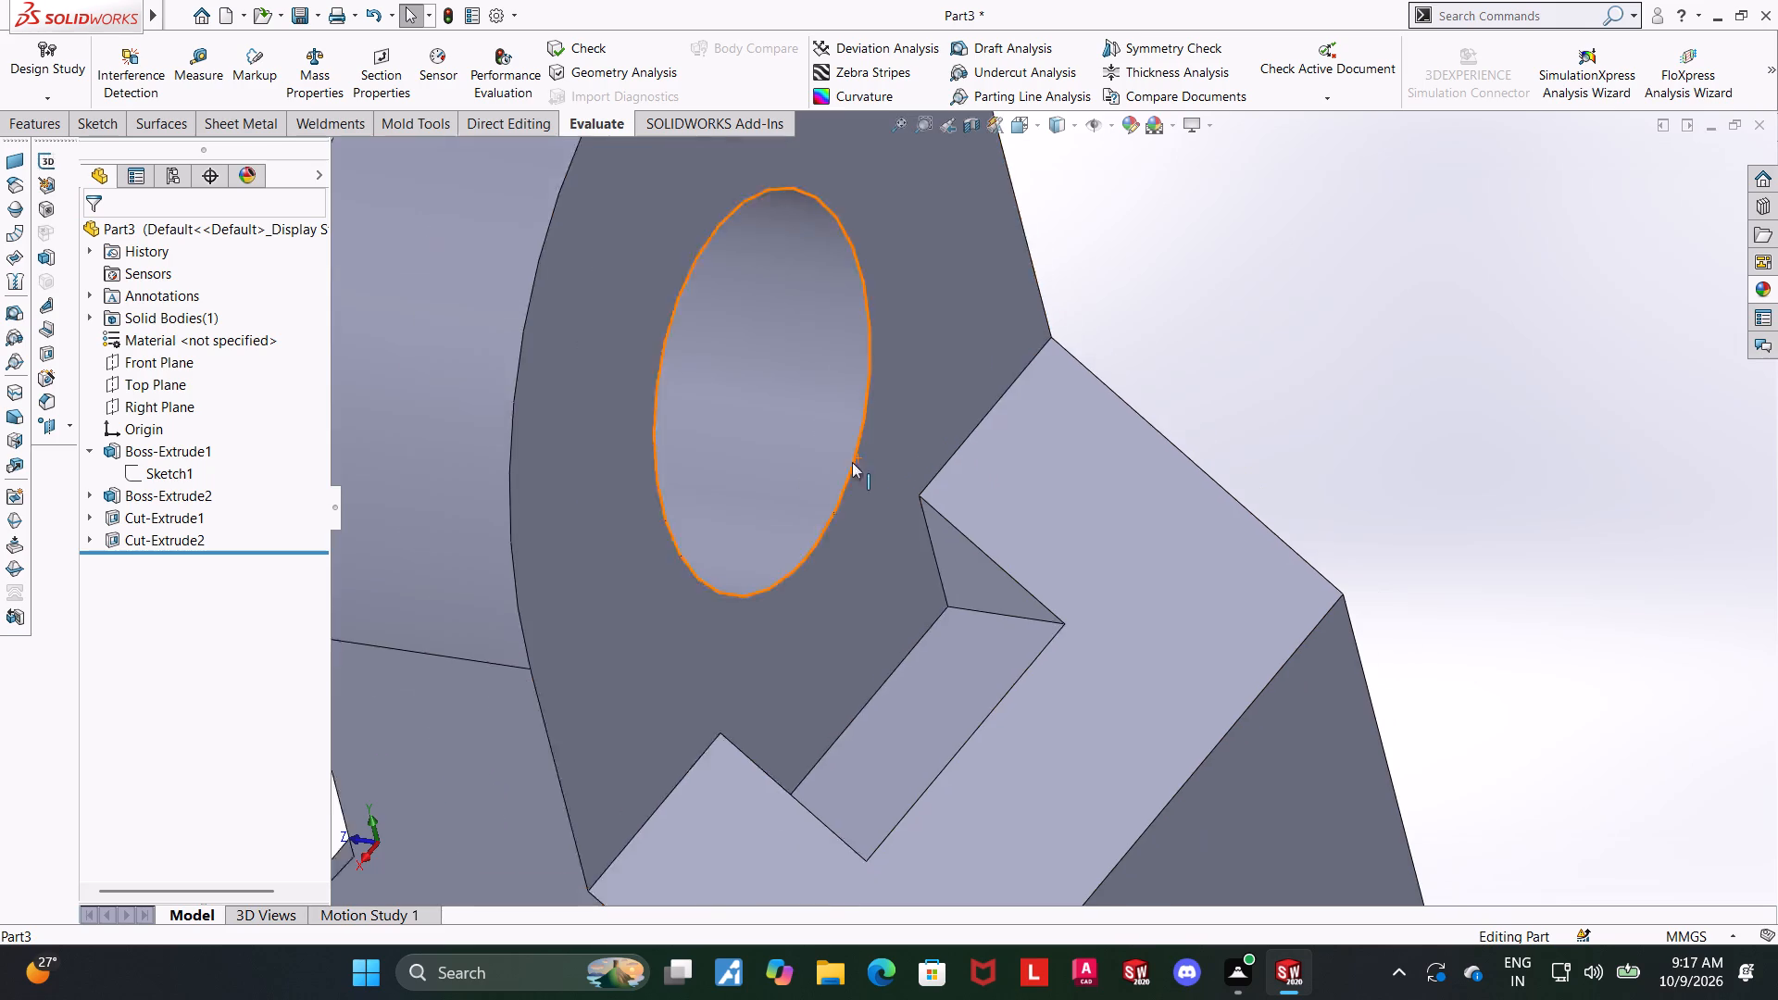
pyautogui.scroll(3, 852, 462)
pyautogui.scroll(-3, 1018, 690)
pyautogui.click(214, 67)
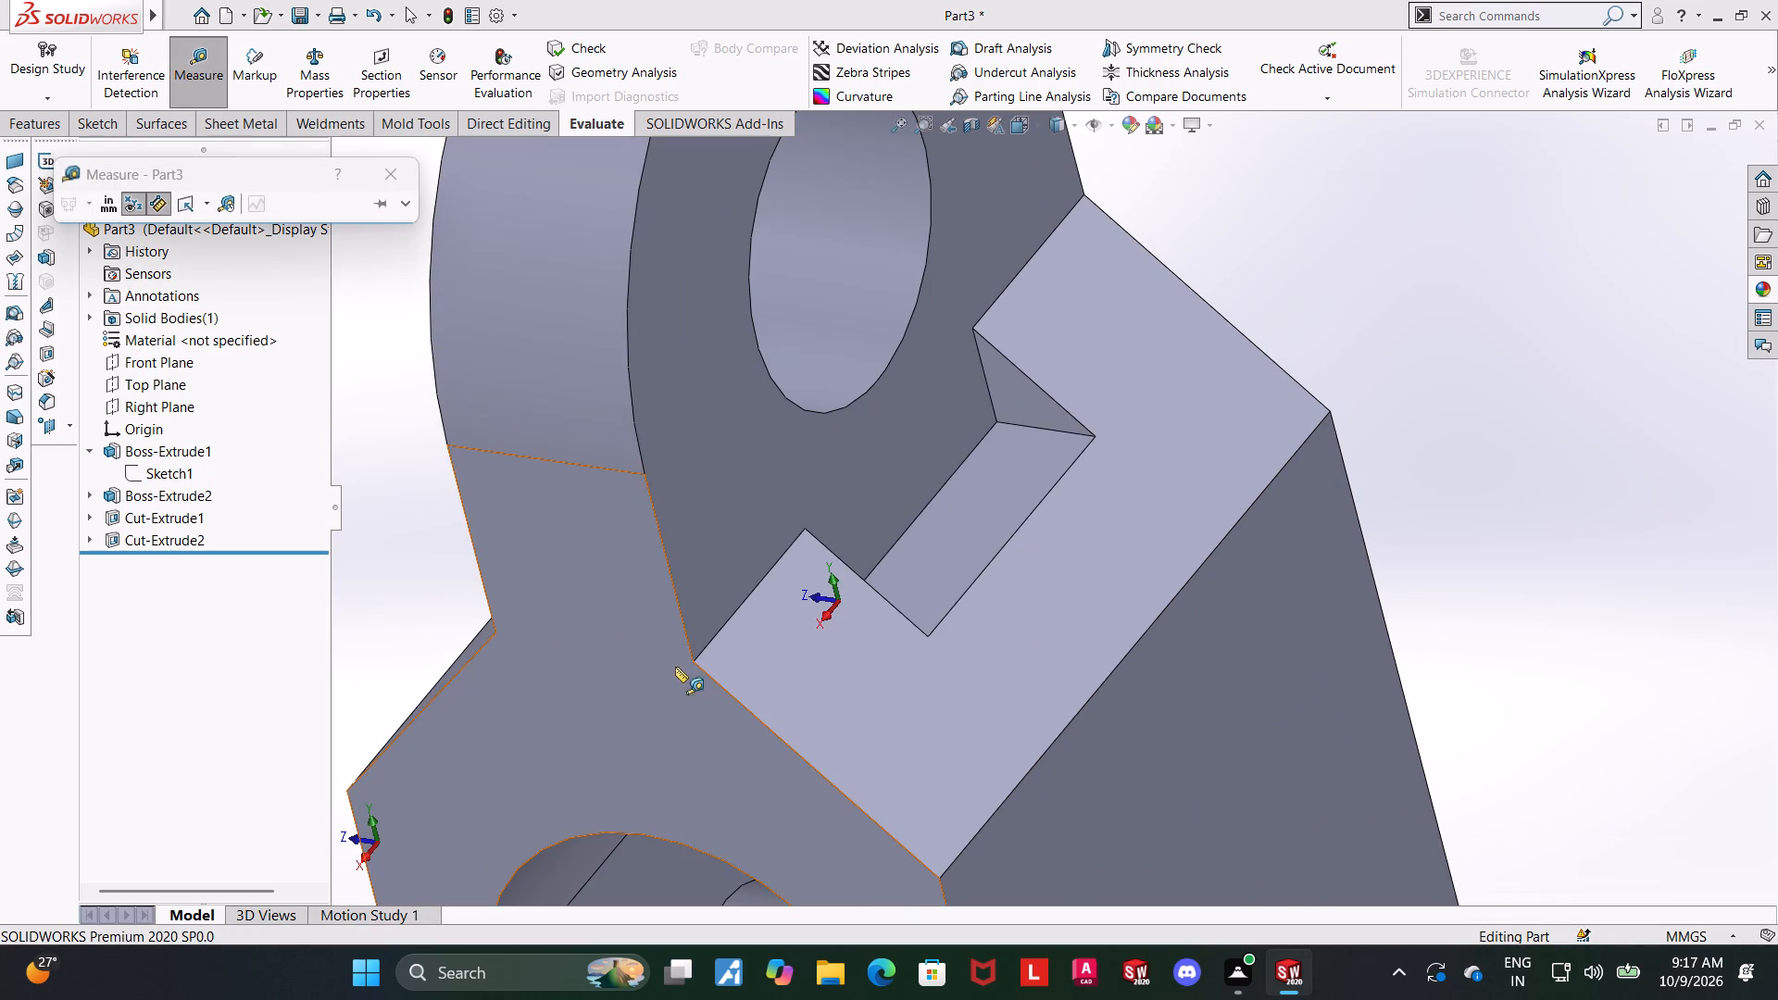
pyautogui.click(723, 685)
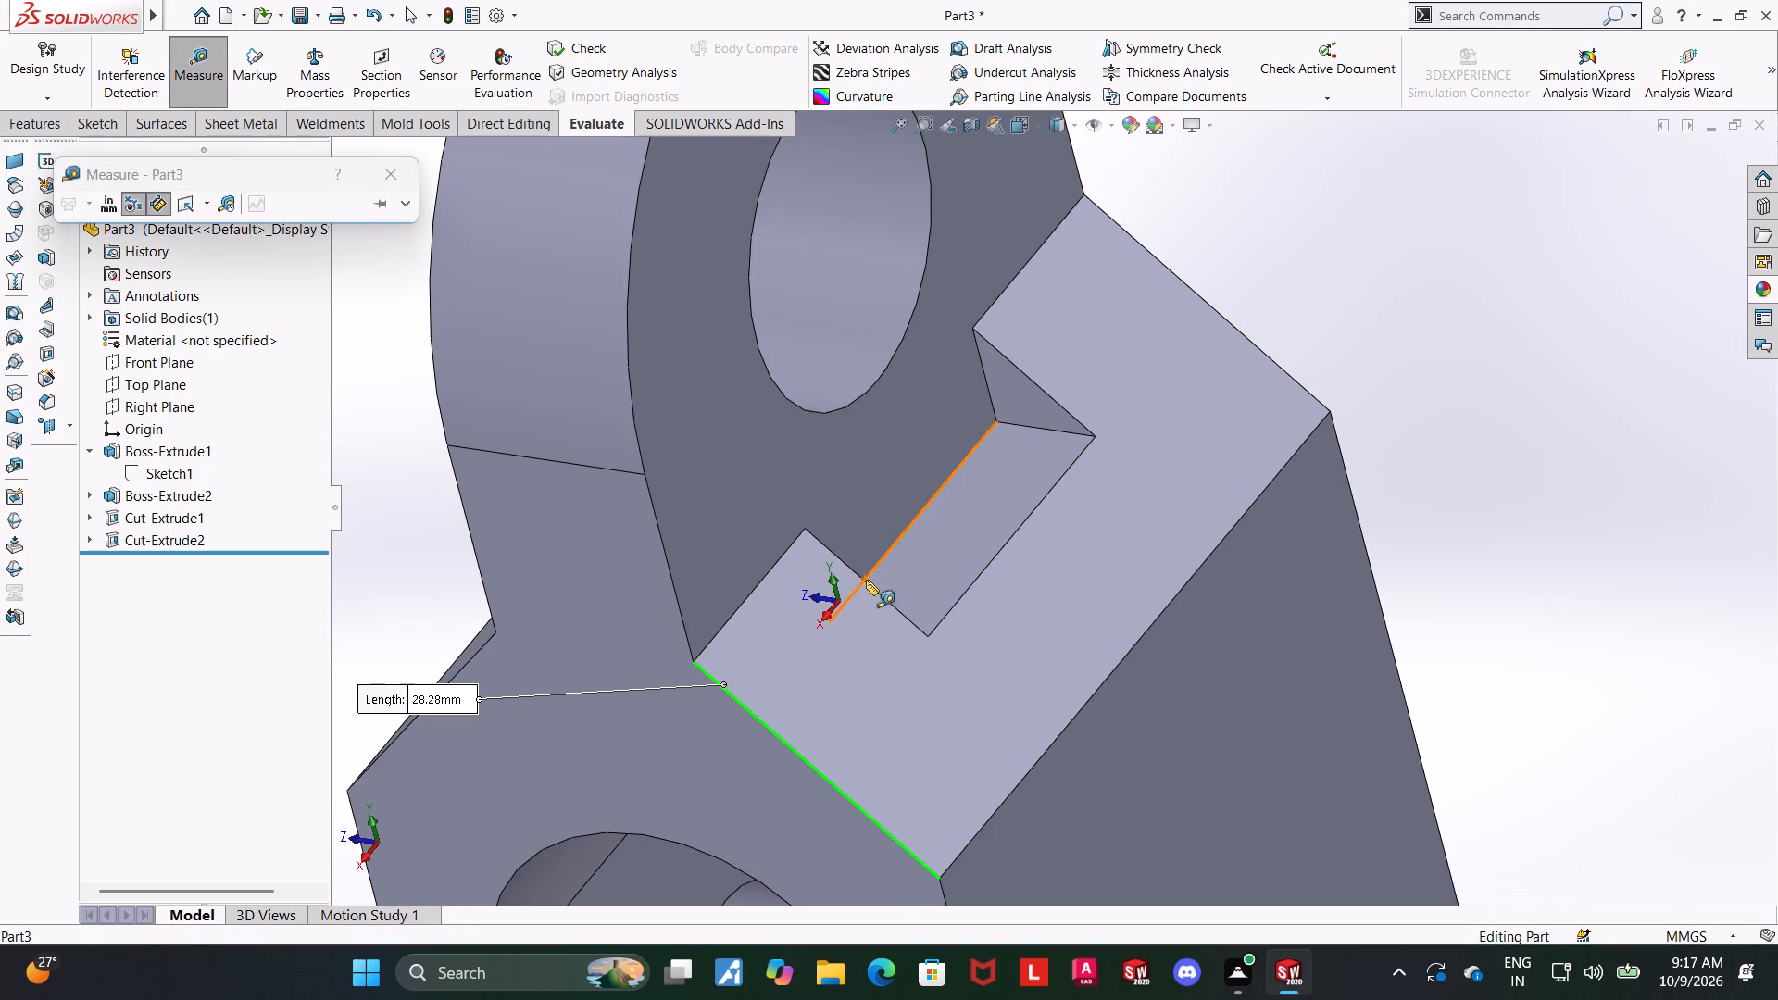
# Measure the distance from the sloped face's side edge at the arched front to the pocket's nearer short edge.
pyautogui.click(878, 594)
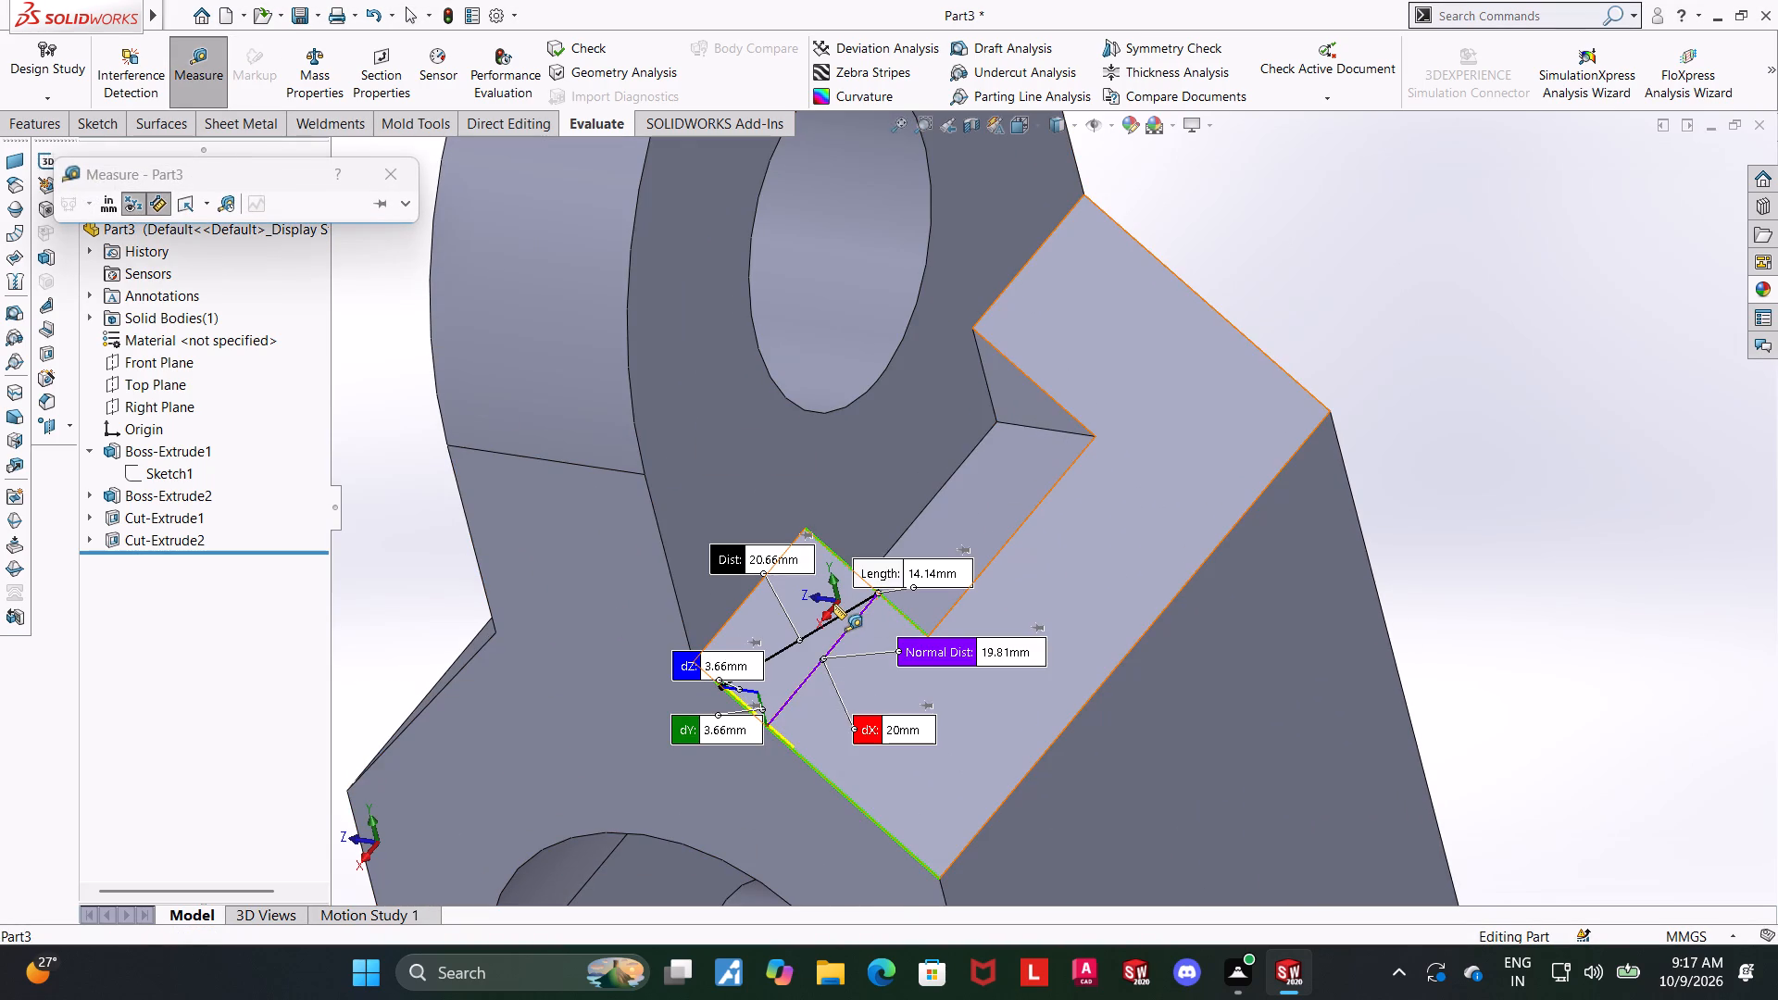
pyautogui.press('Escape')
# In isometric view, measure the length of the sloped face's upper edge segment along the boss, on the pocket's side away from the arched front.
pyautogui.scroll(8, 1051, 569)
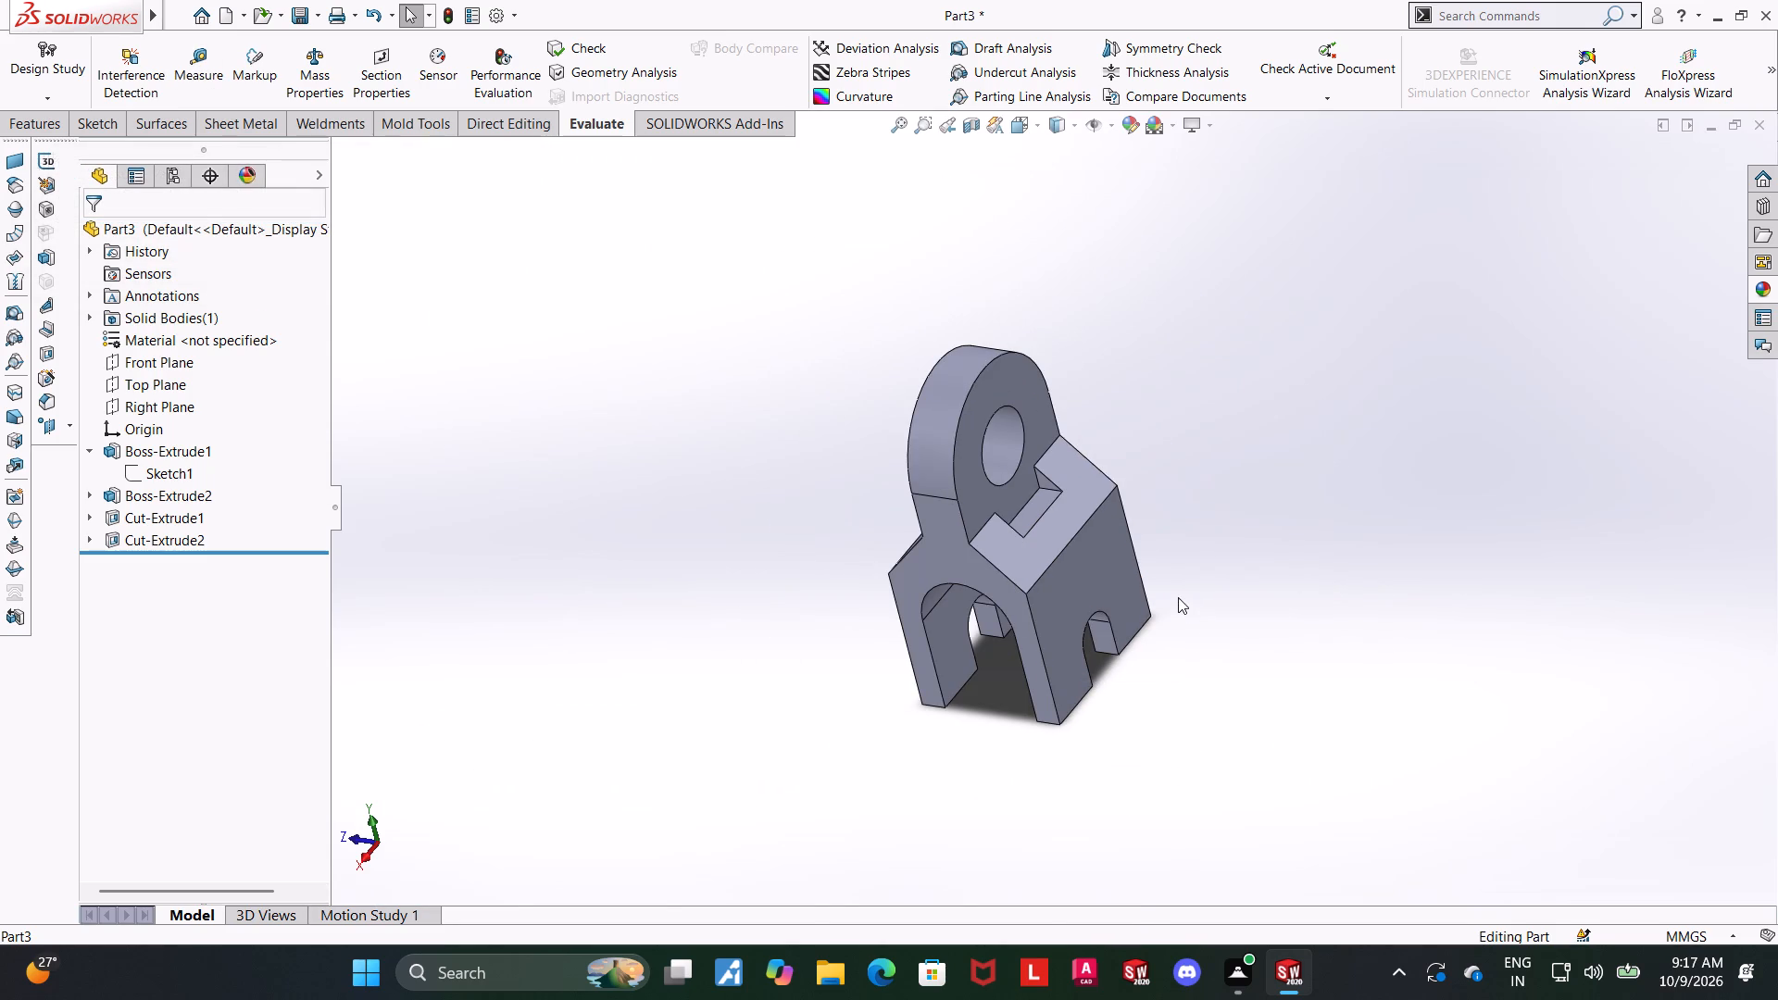
pyautogui.keyDown('ctrl'); pyautogui.click(1015, 117); pyautogui.keyUp('ctrl')
pyautogui.click(842, 587)
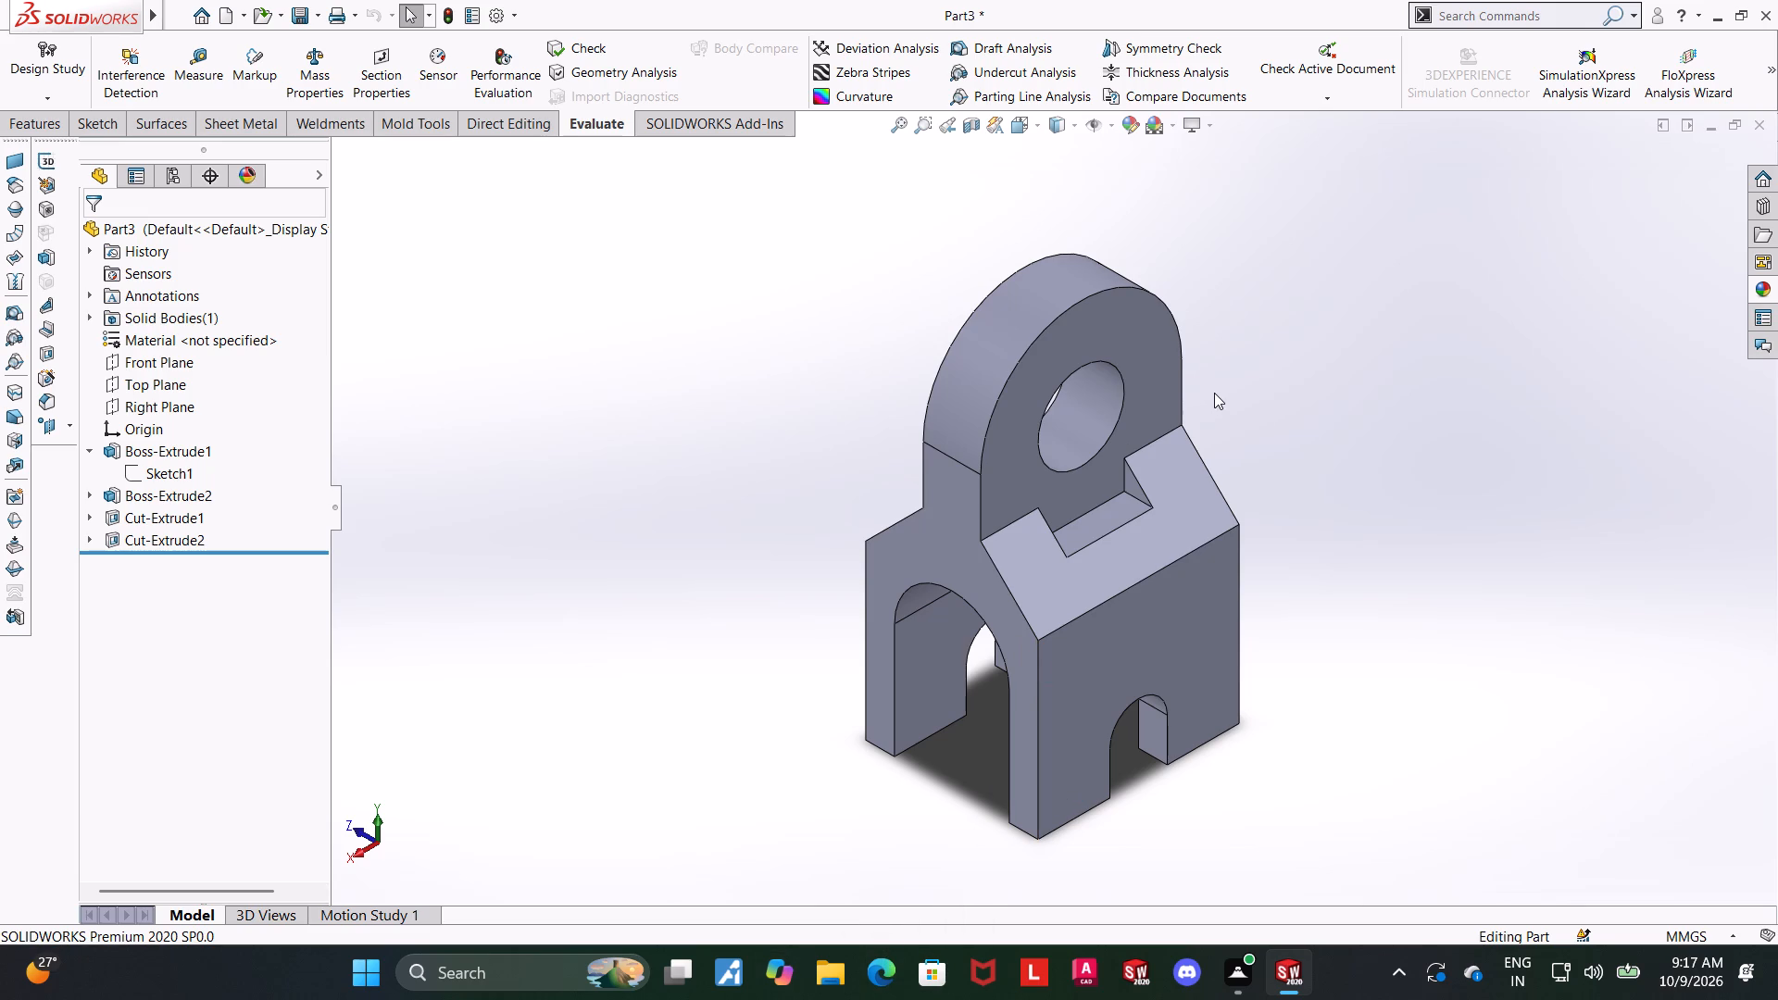
pyautogui.click(206, 54)
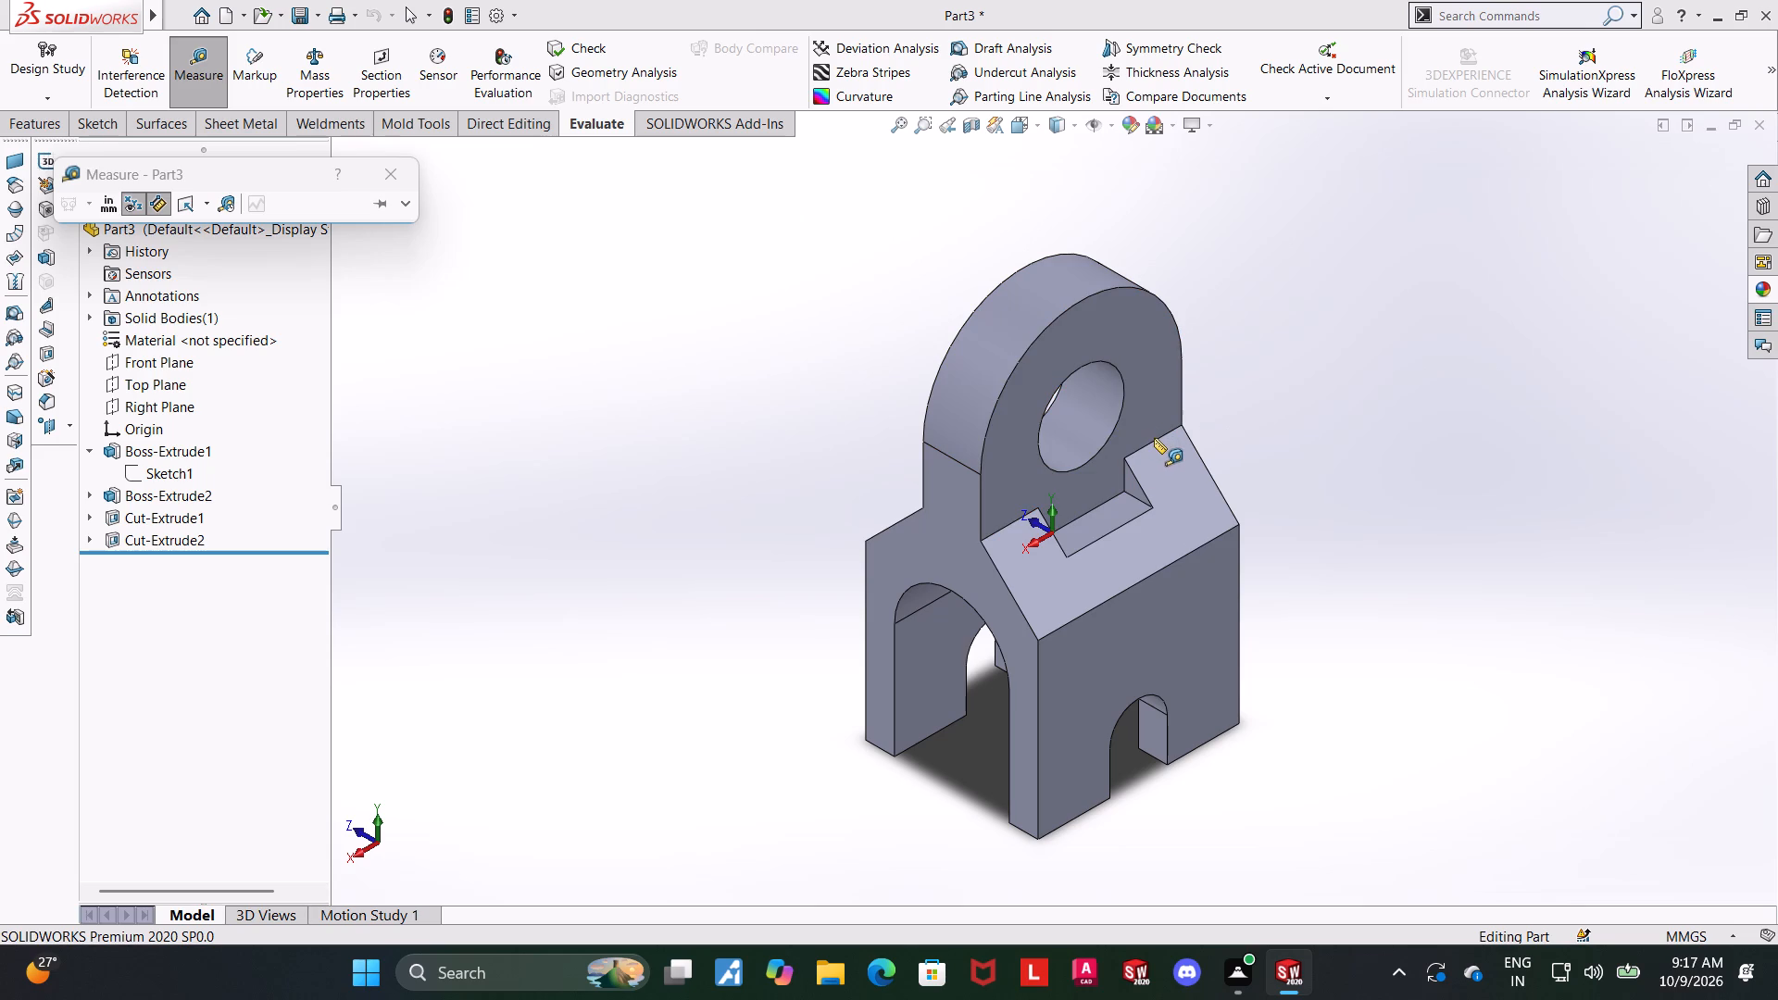
pyautogui.scroll(4, 1166, 436)
pyautogui.scroll(-5, 1165, 436)
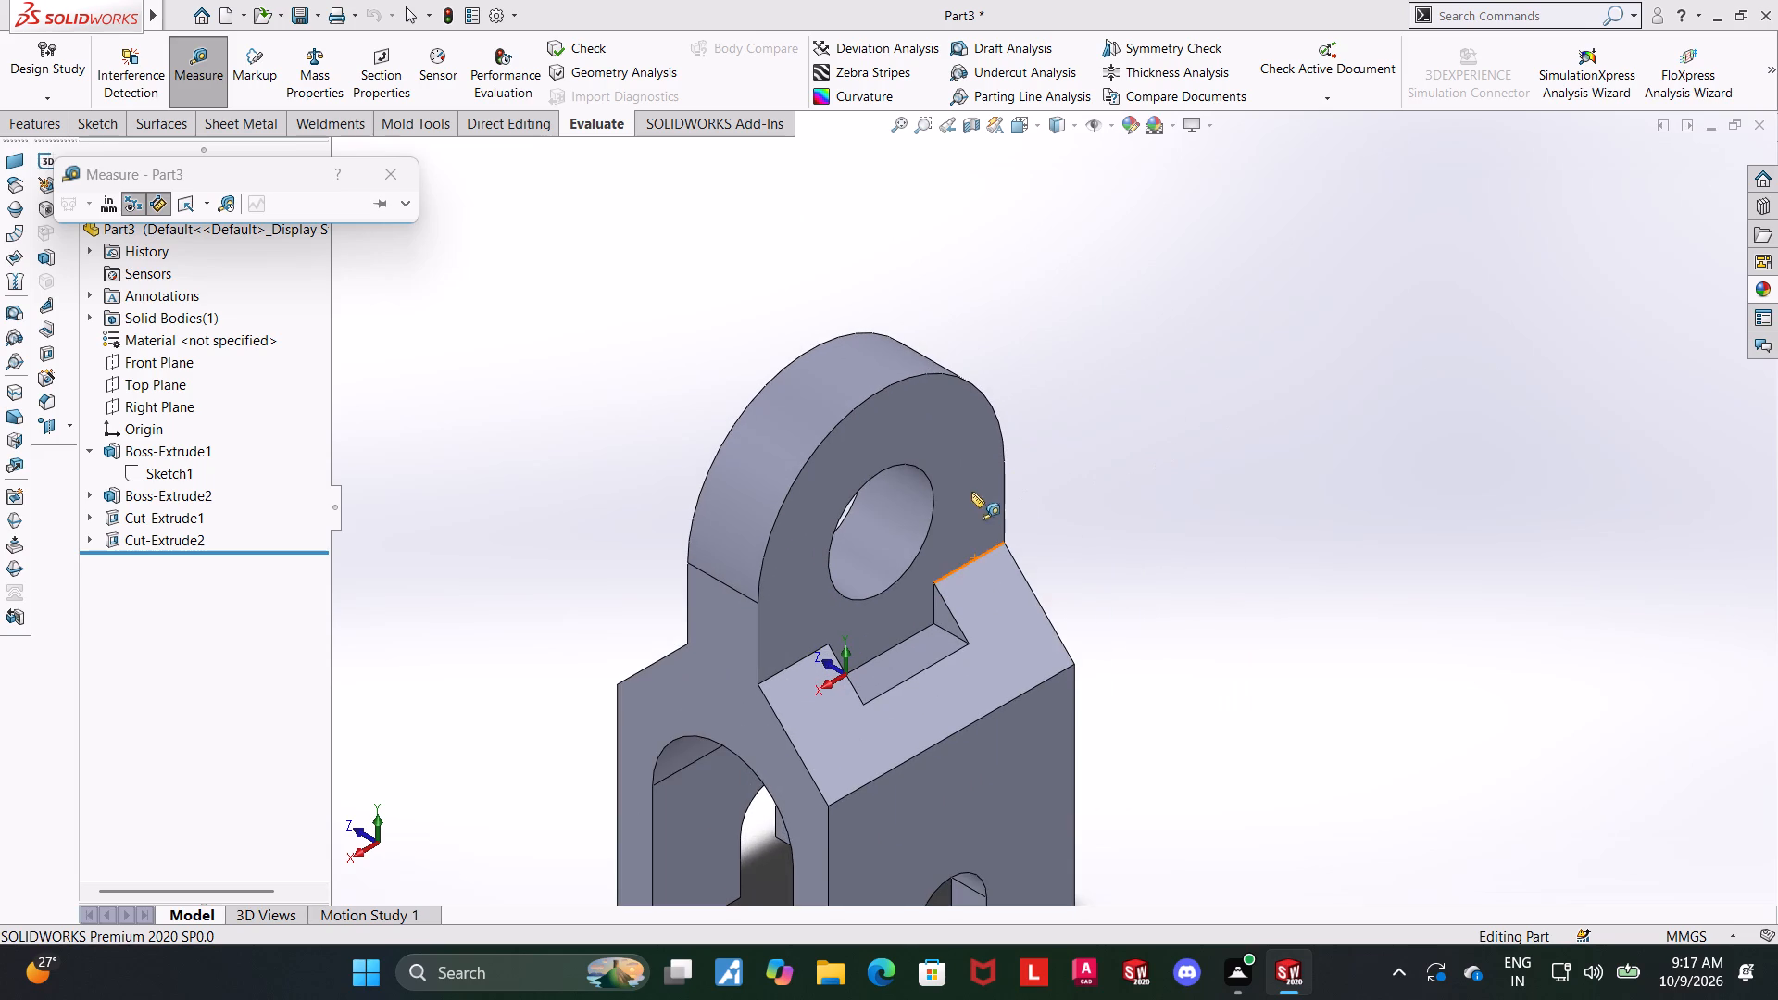
pyautogui.scroll(-6, 977, 553)
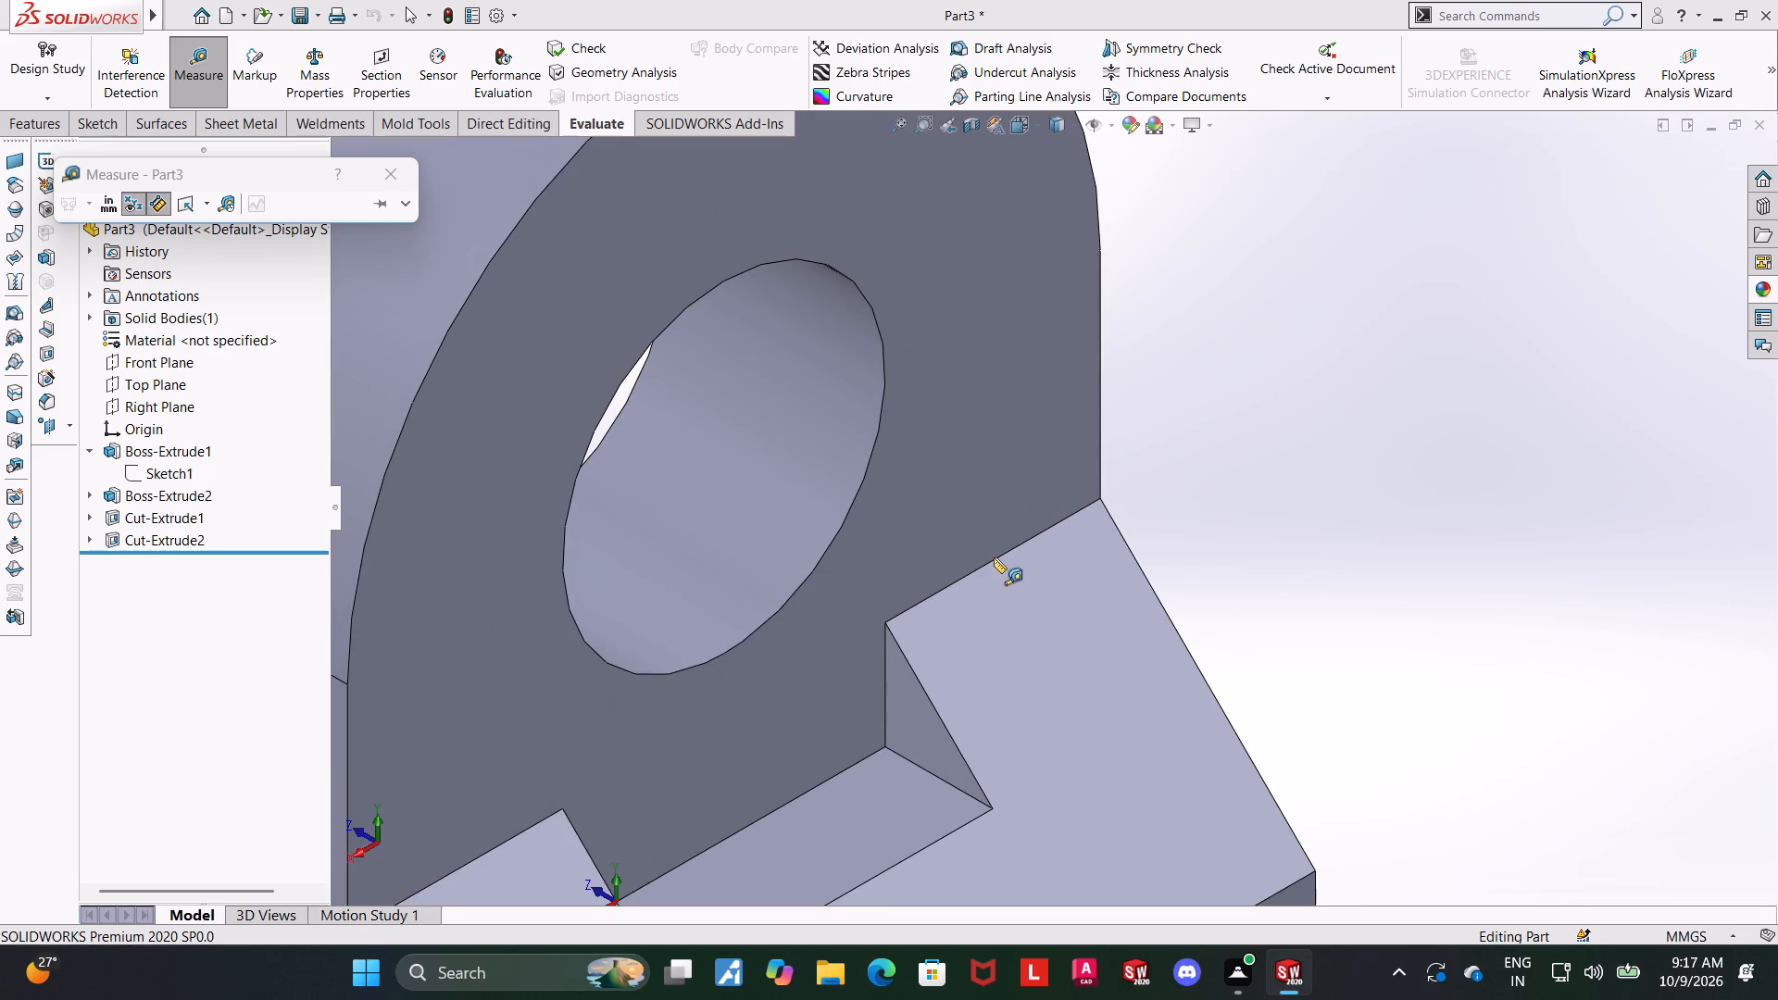
pyautogui.click(994, 557)
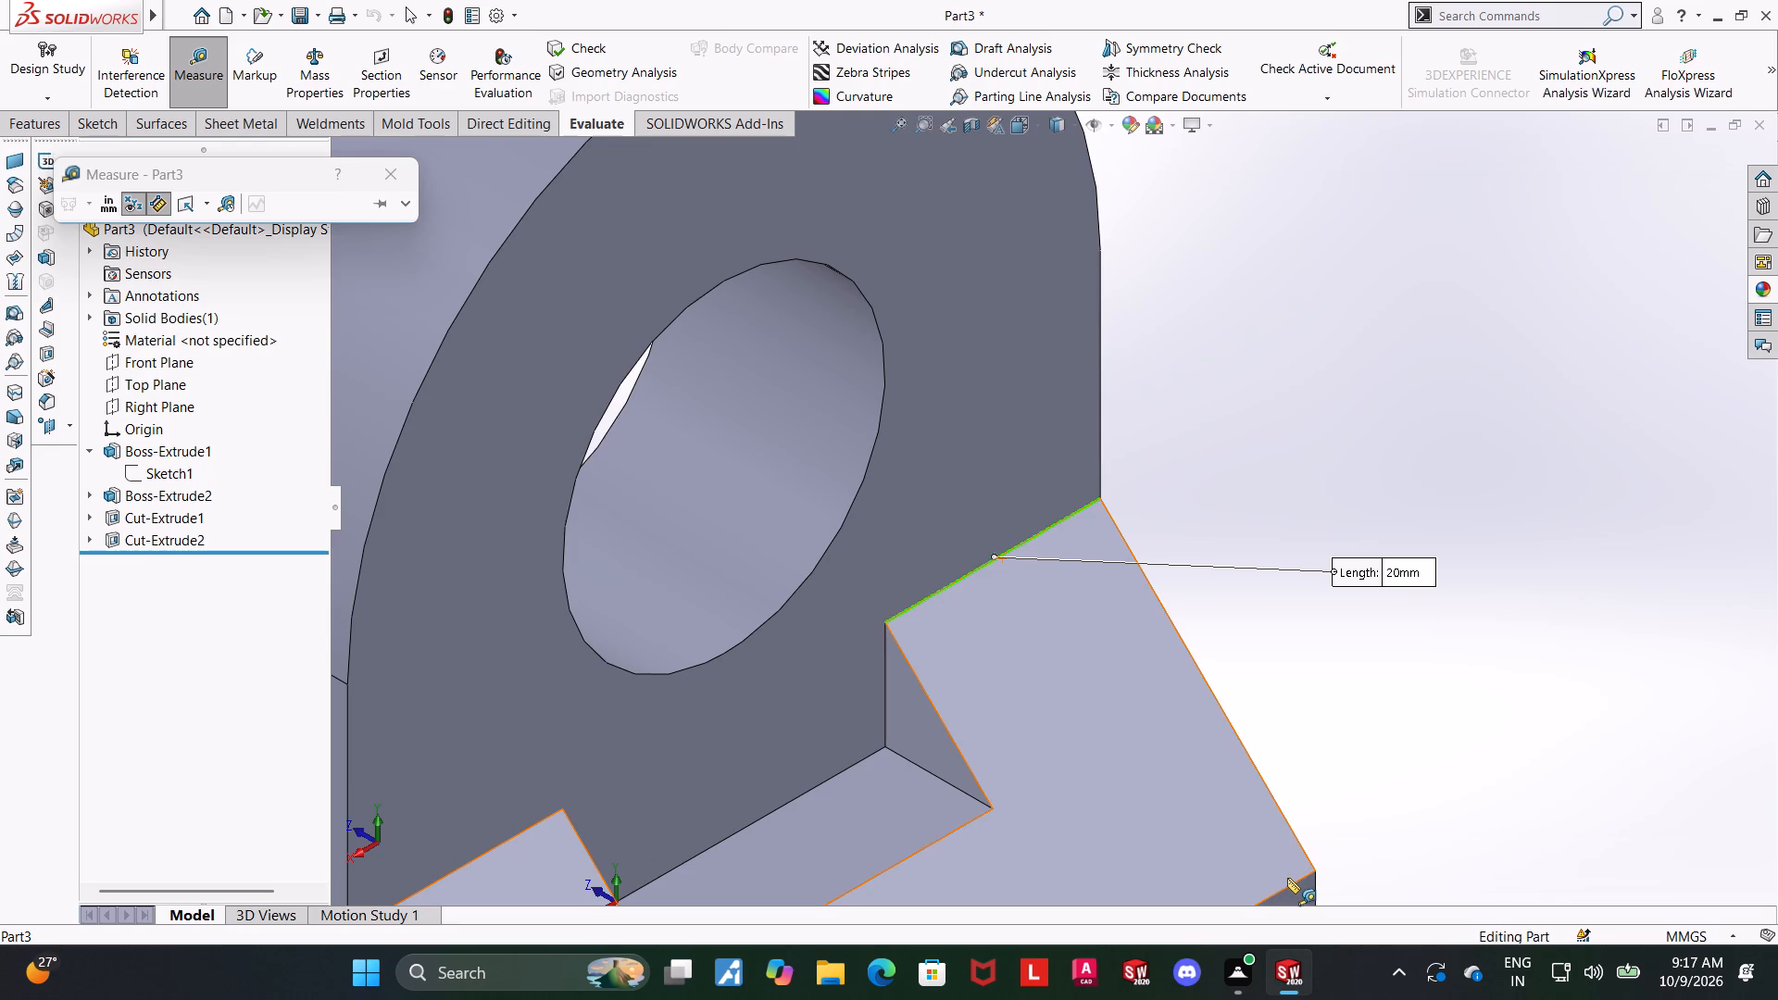
# Measure the distance from that upper edge segment to the sloped face's long lower edge.
pyautogui.scroll(-4, 1279, 860)
pyautogui.scroll(6, 1258, 835)
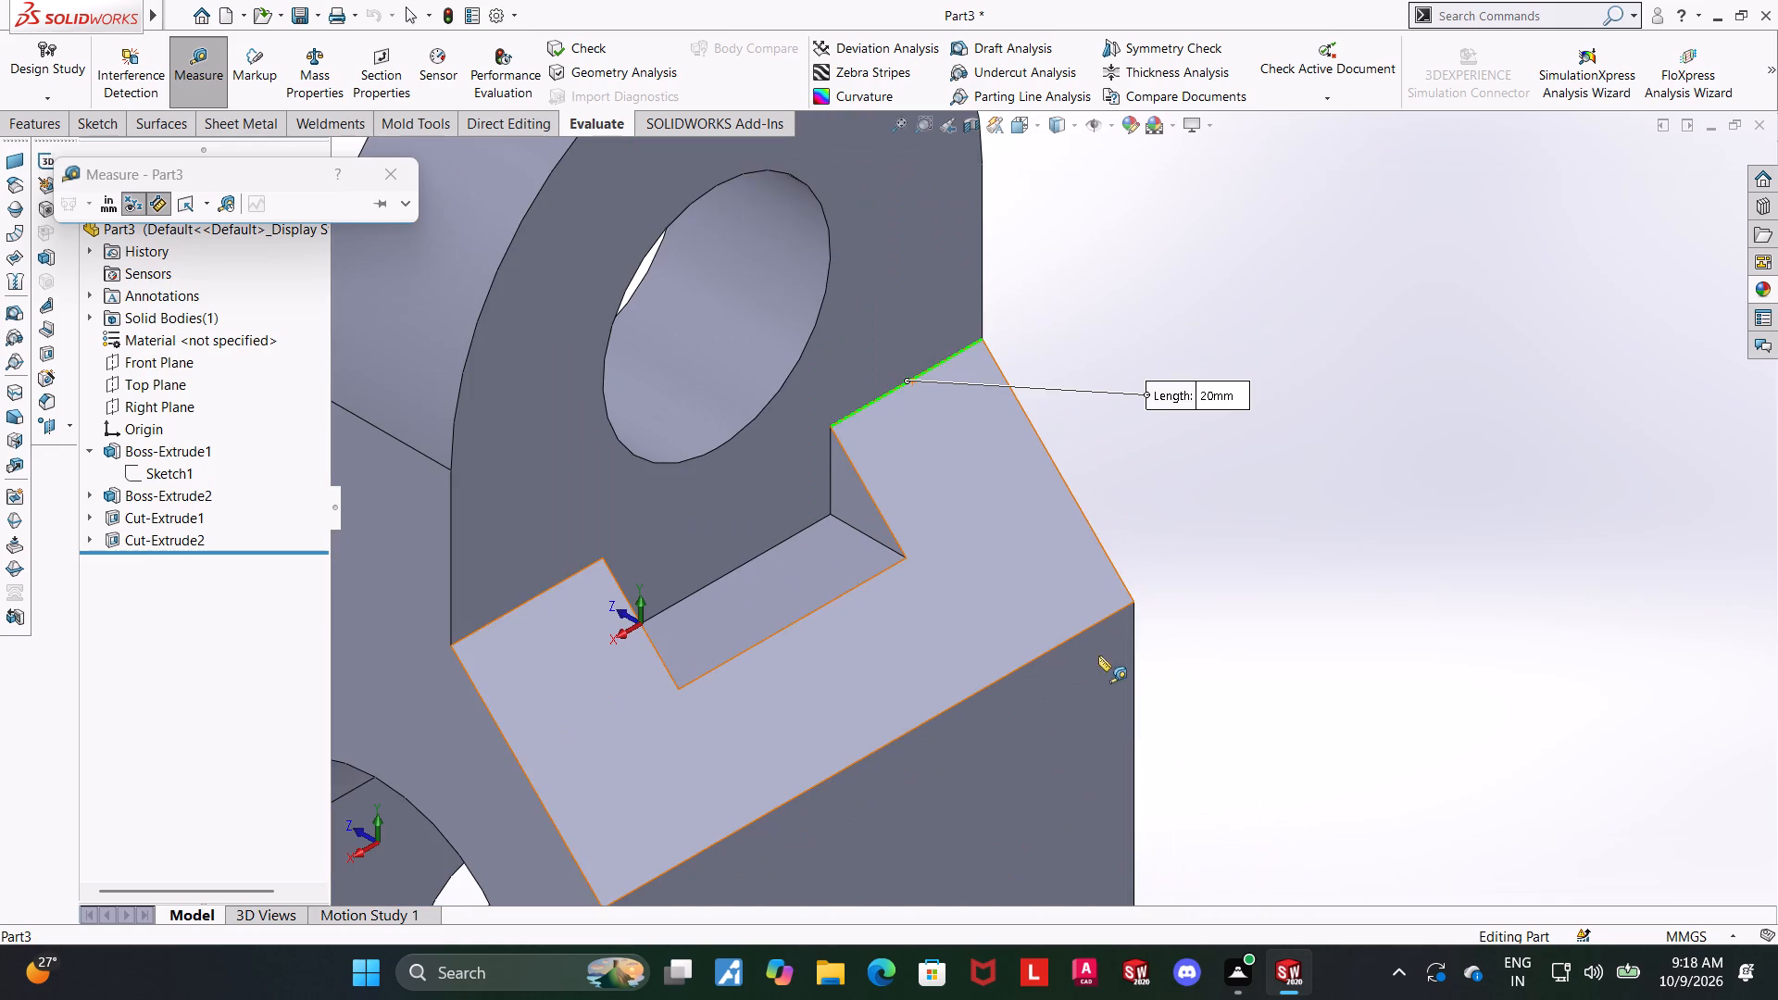
pyautogui.click(1097, 621)
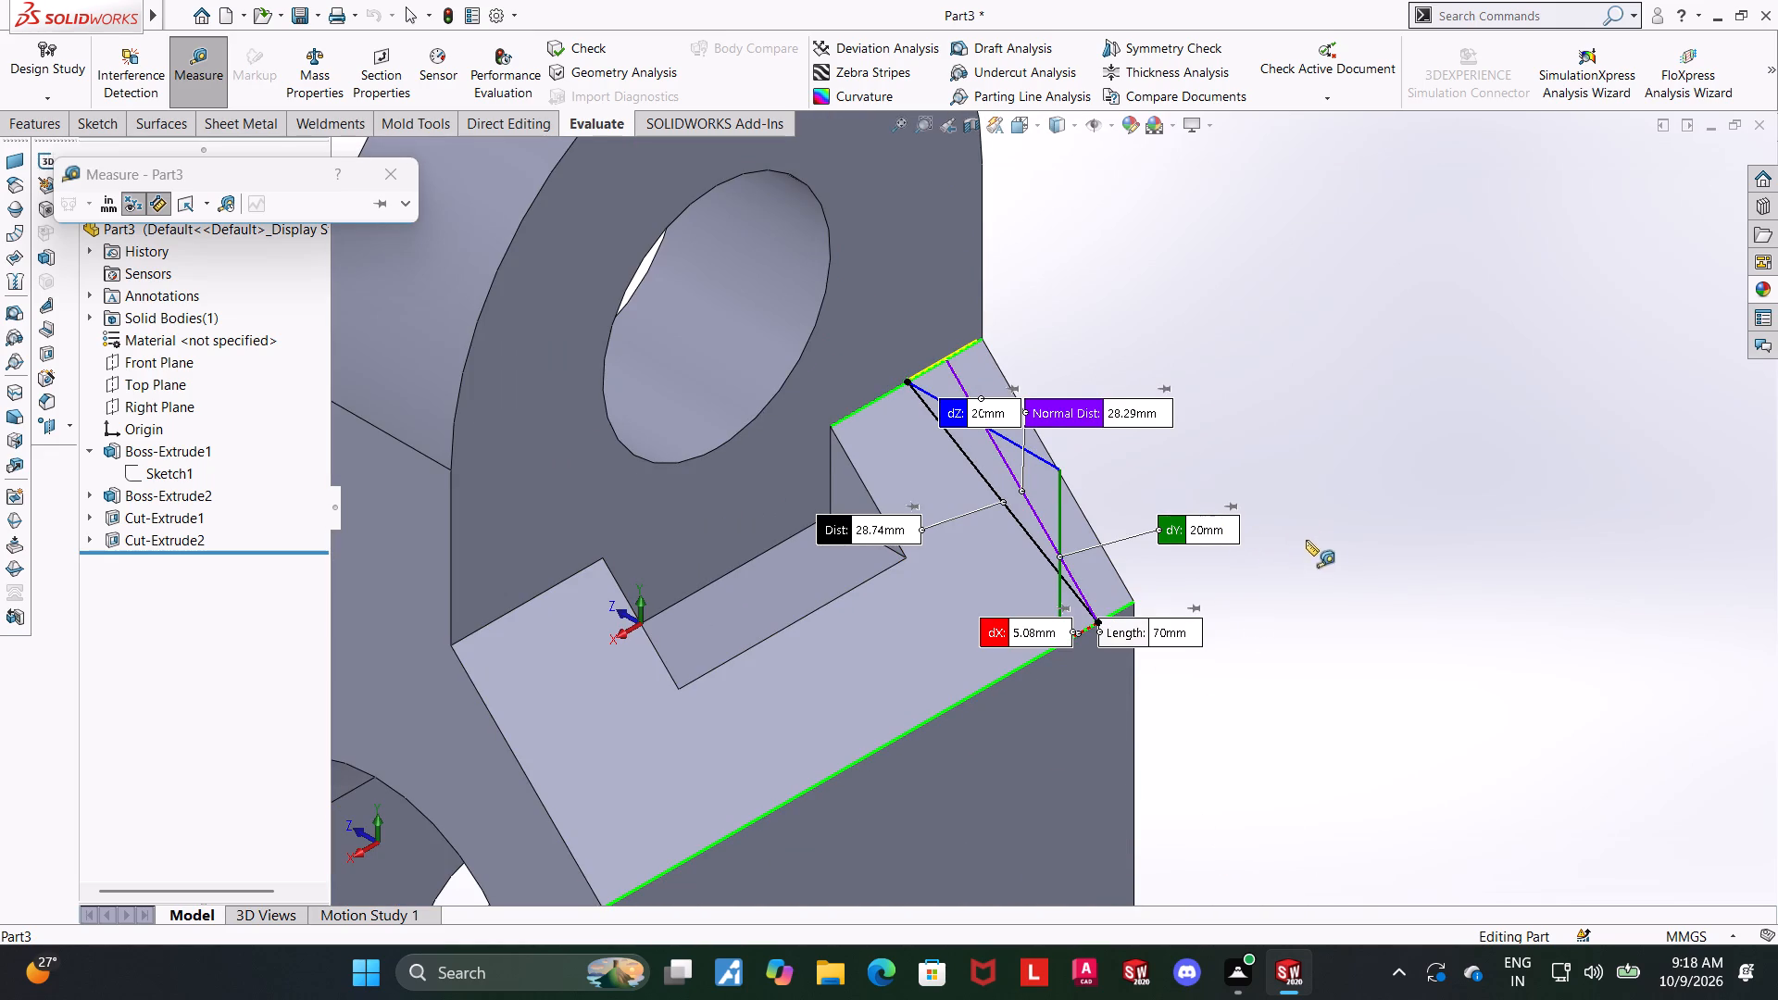
pyautogui.click(1321, 475)
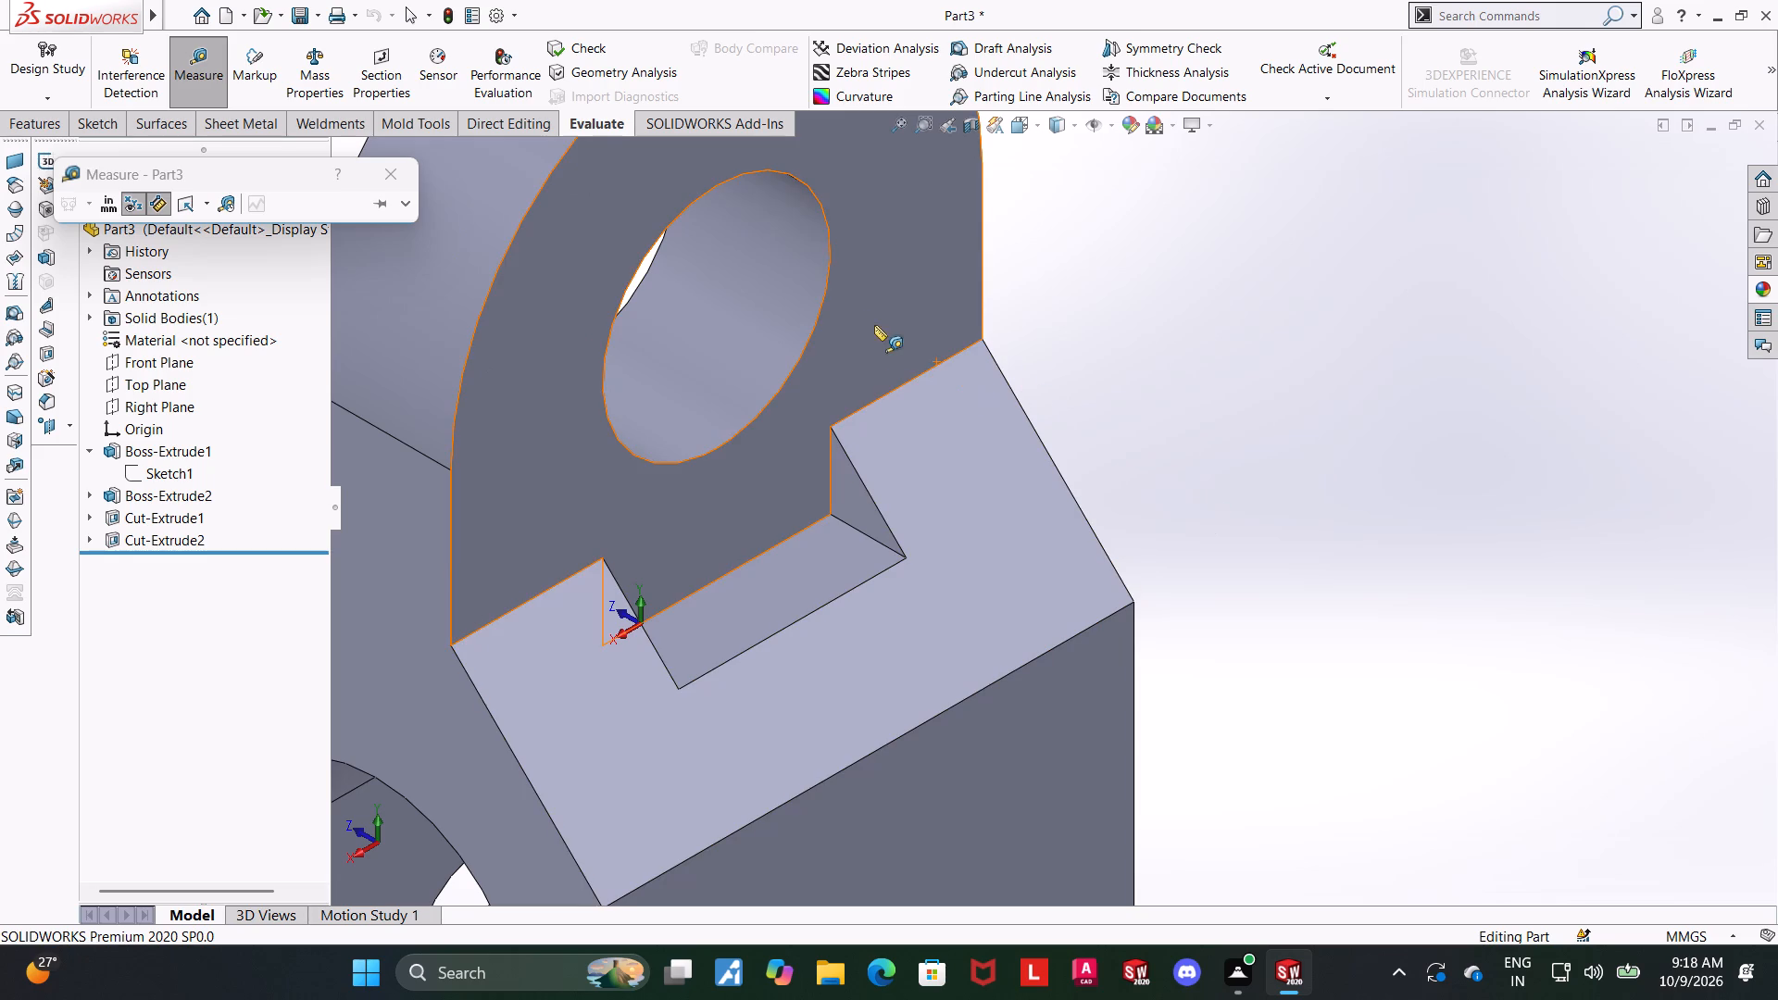
# Return to the isometric view and measure the curved edge of the large arched opening on the front face.
pyautogui.scroll(3, 1113, 367)
pyautogui.moveTo(1136, 419); pyautogui.dragTo(1254, 252, button='middle')
pyautogui.scroll(4, 1254, 252)
pyautogui.moveTo(1207, 494); pyautogui.dragTo(1158, 585, button='middle')
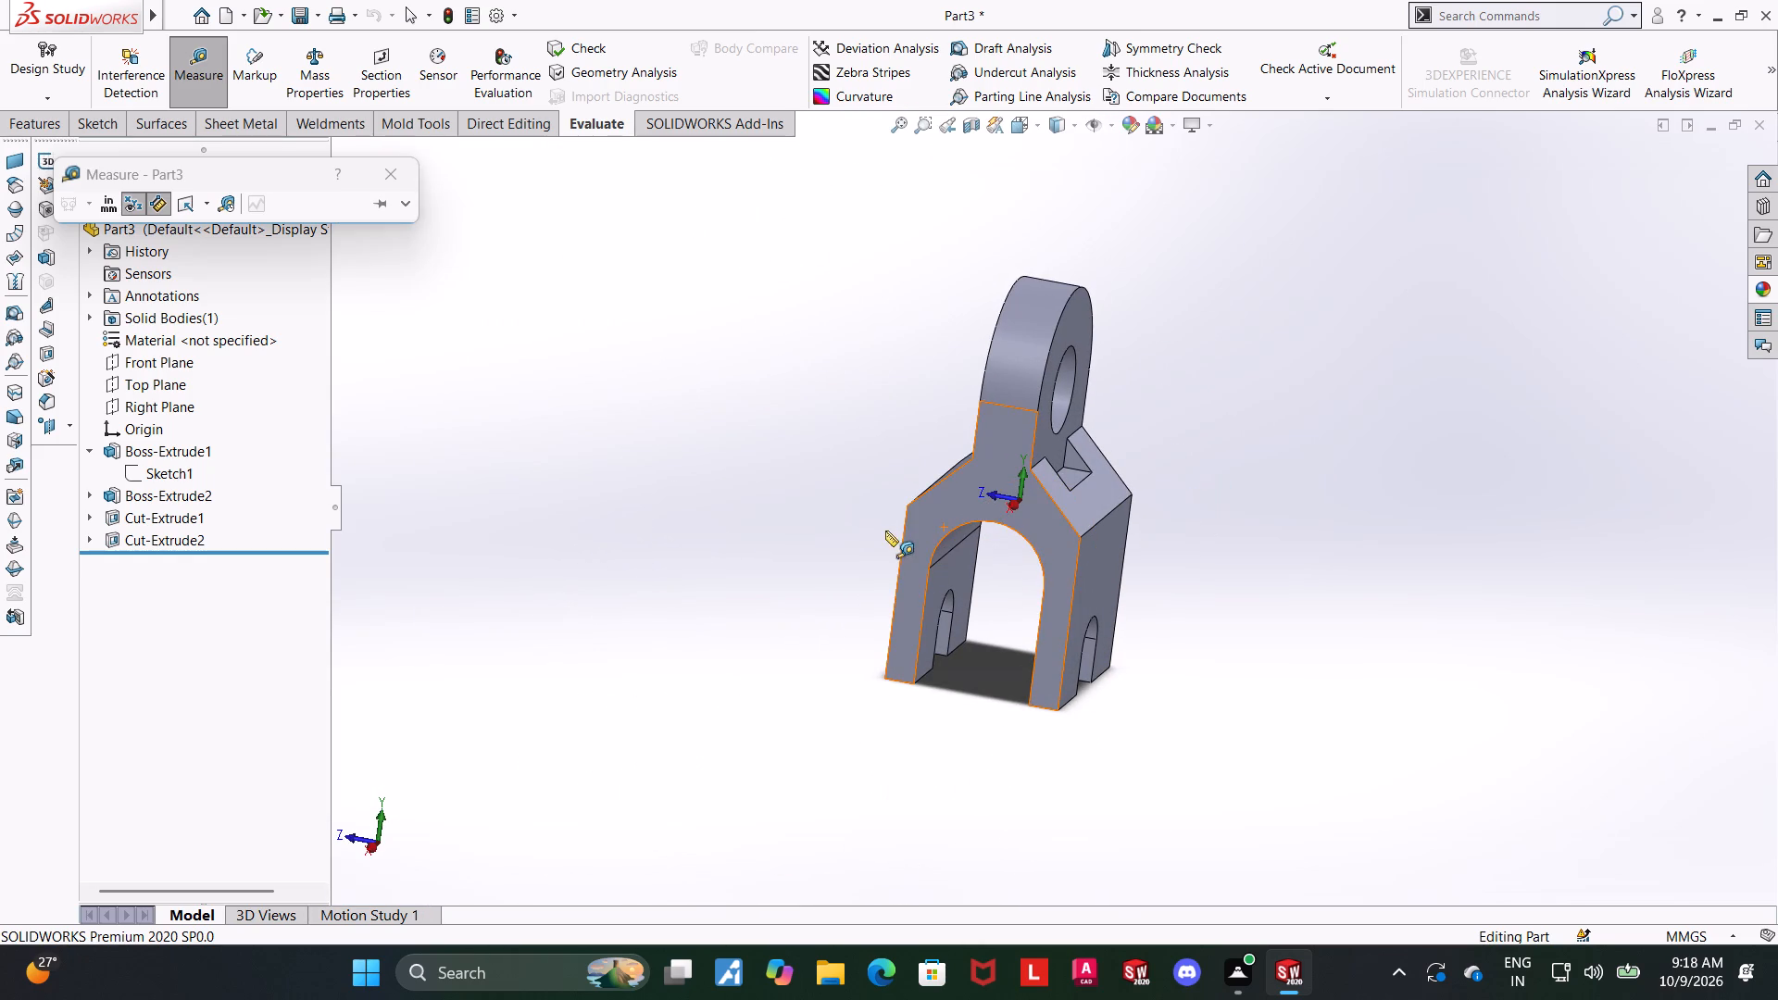
pyautogui.click(1016, 127)
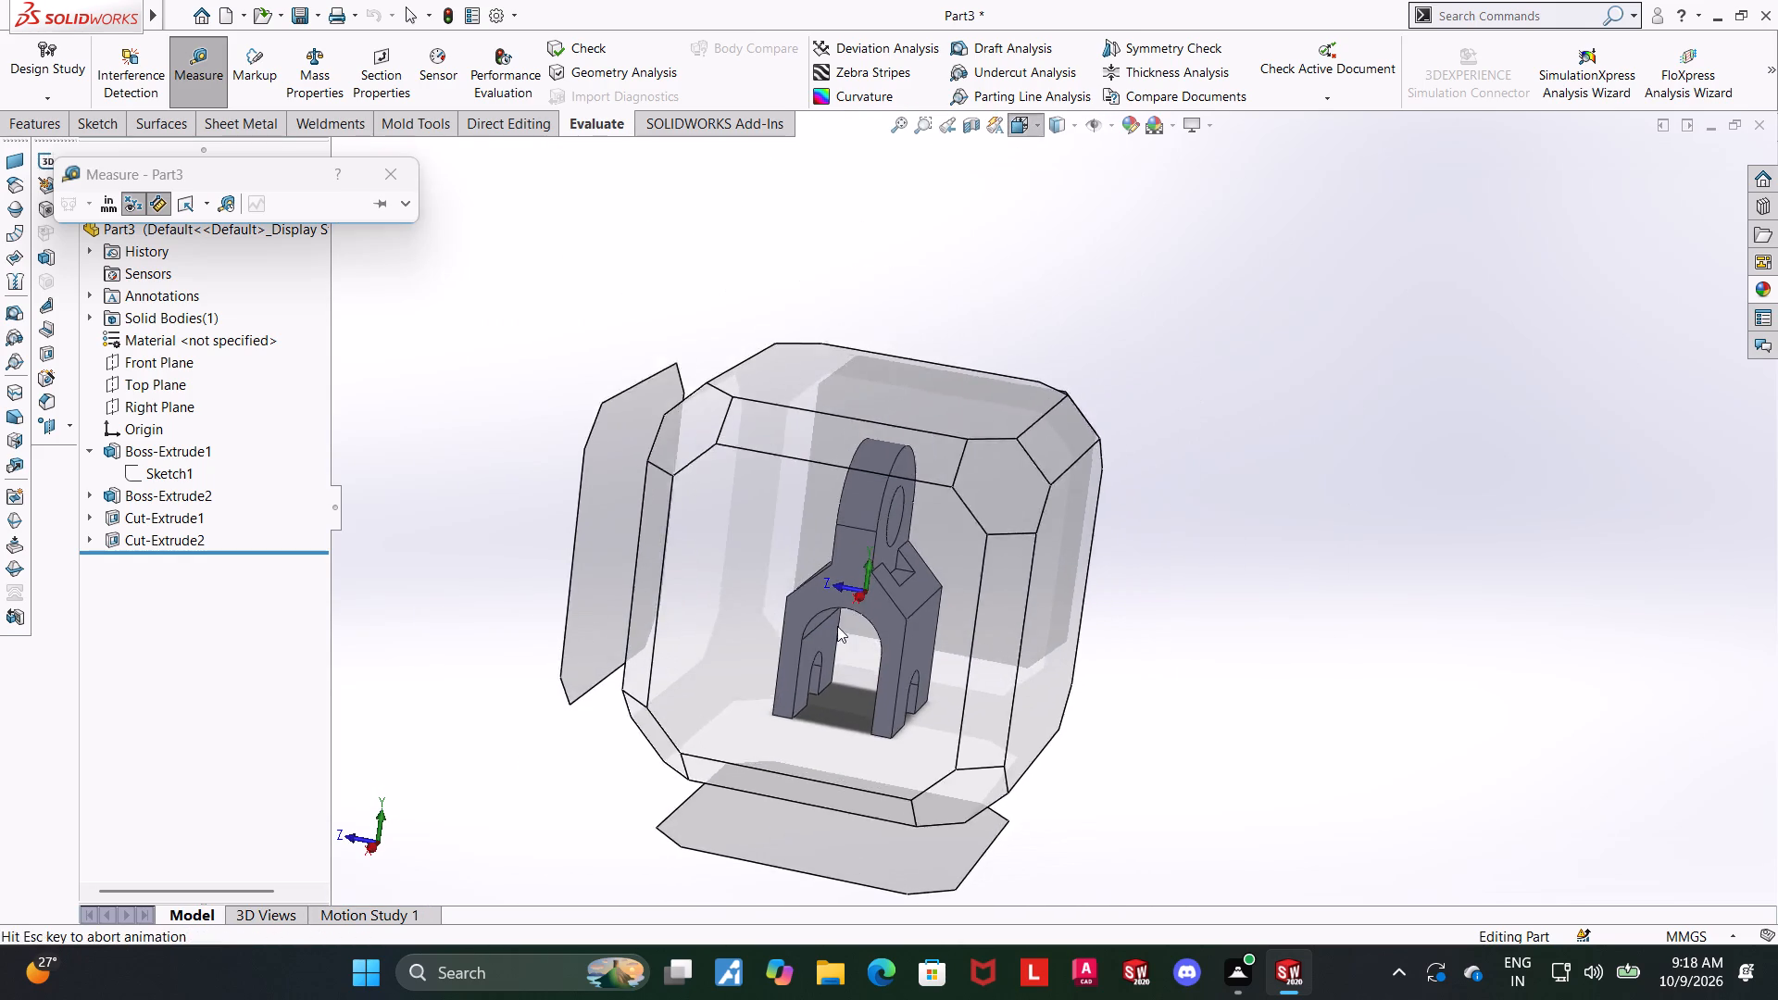
pyautogui.click(936, 519)
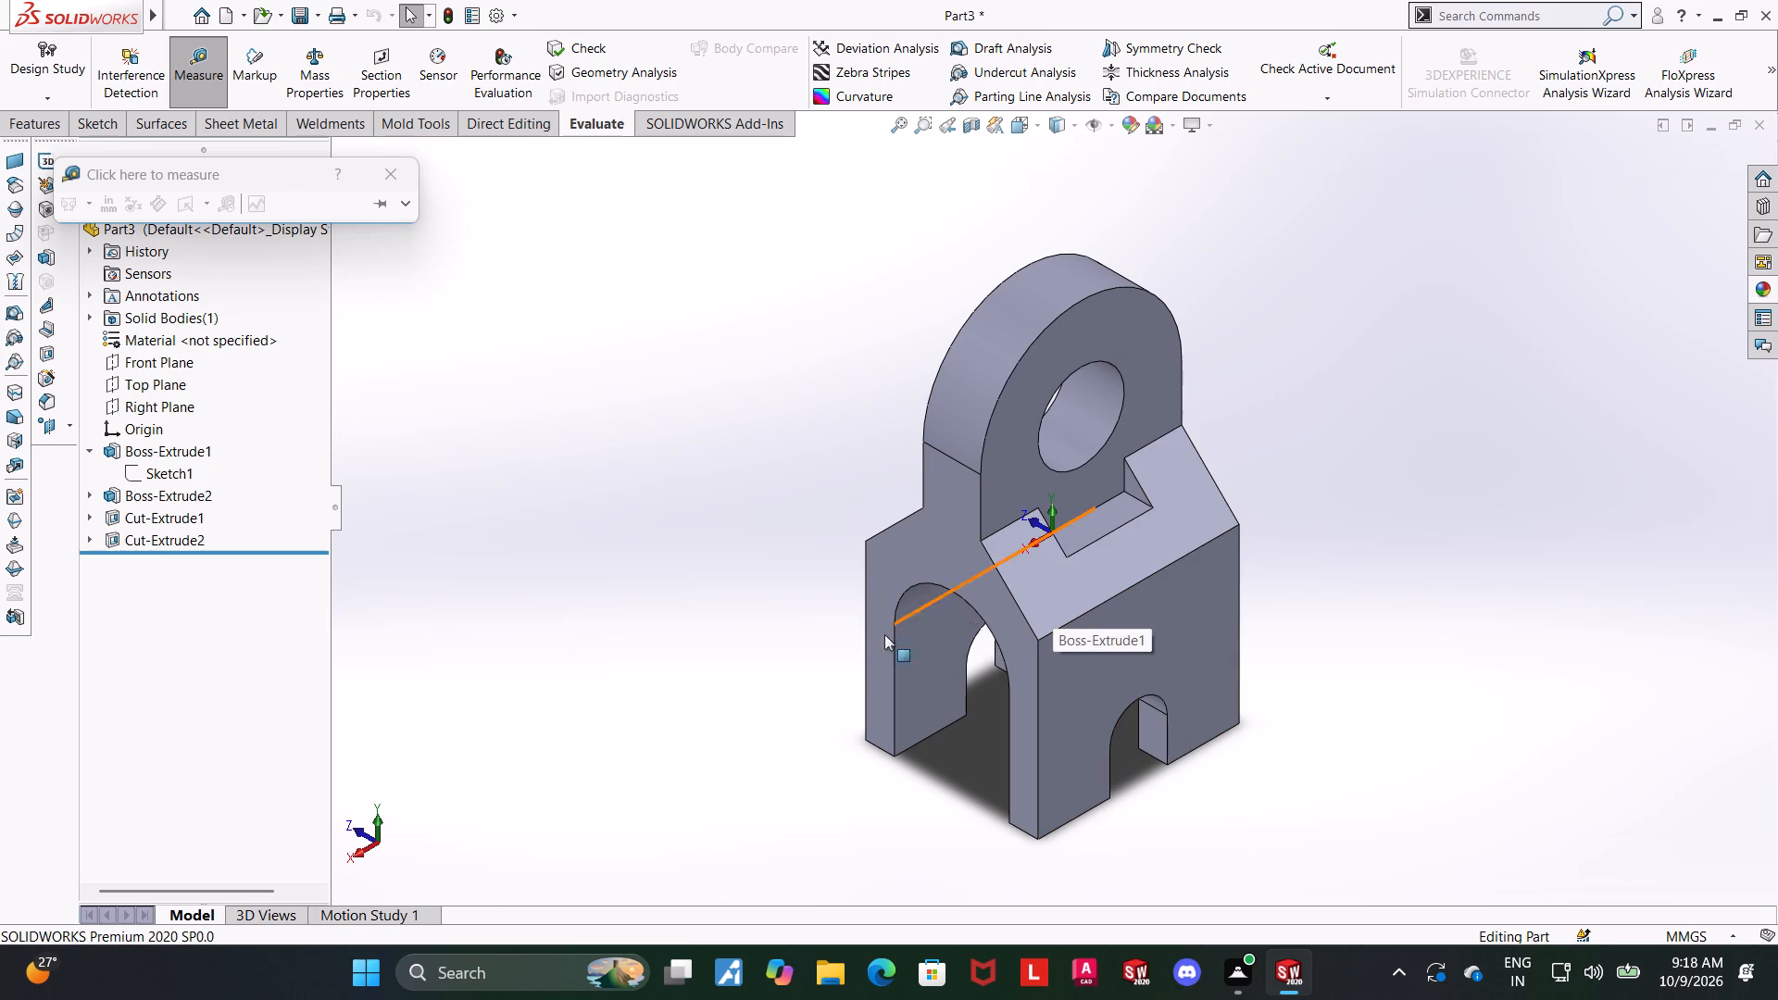
pyautogui.click(669, 702)
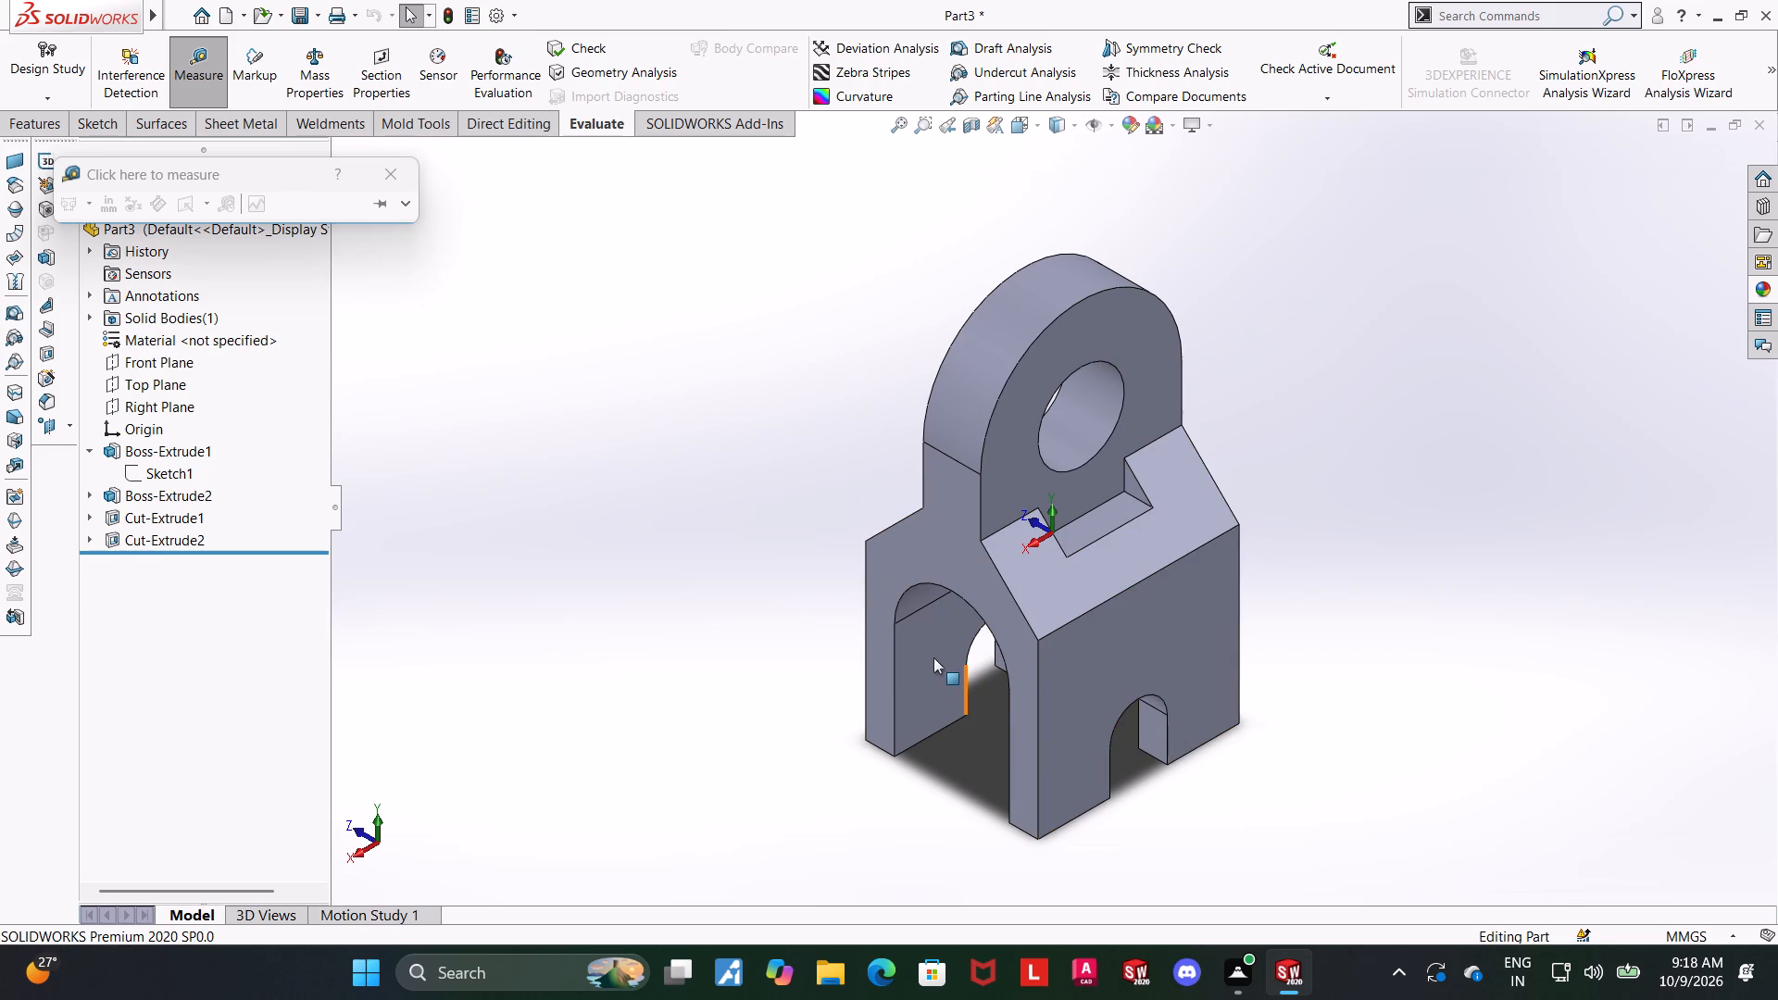
pyautogui.click(735, 584)
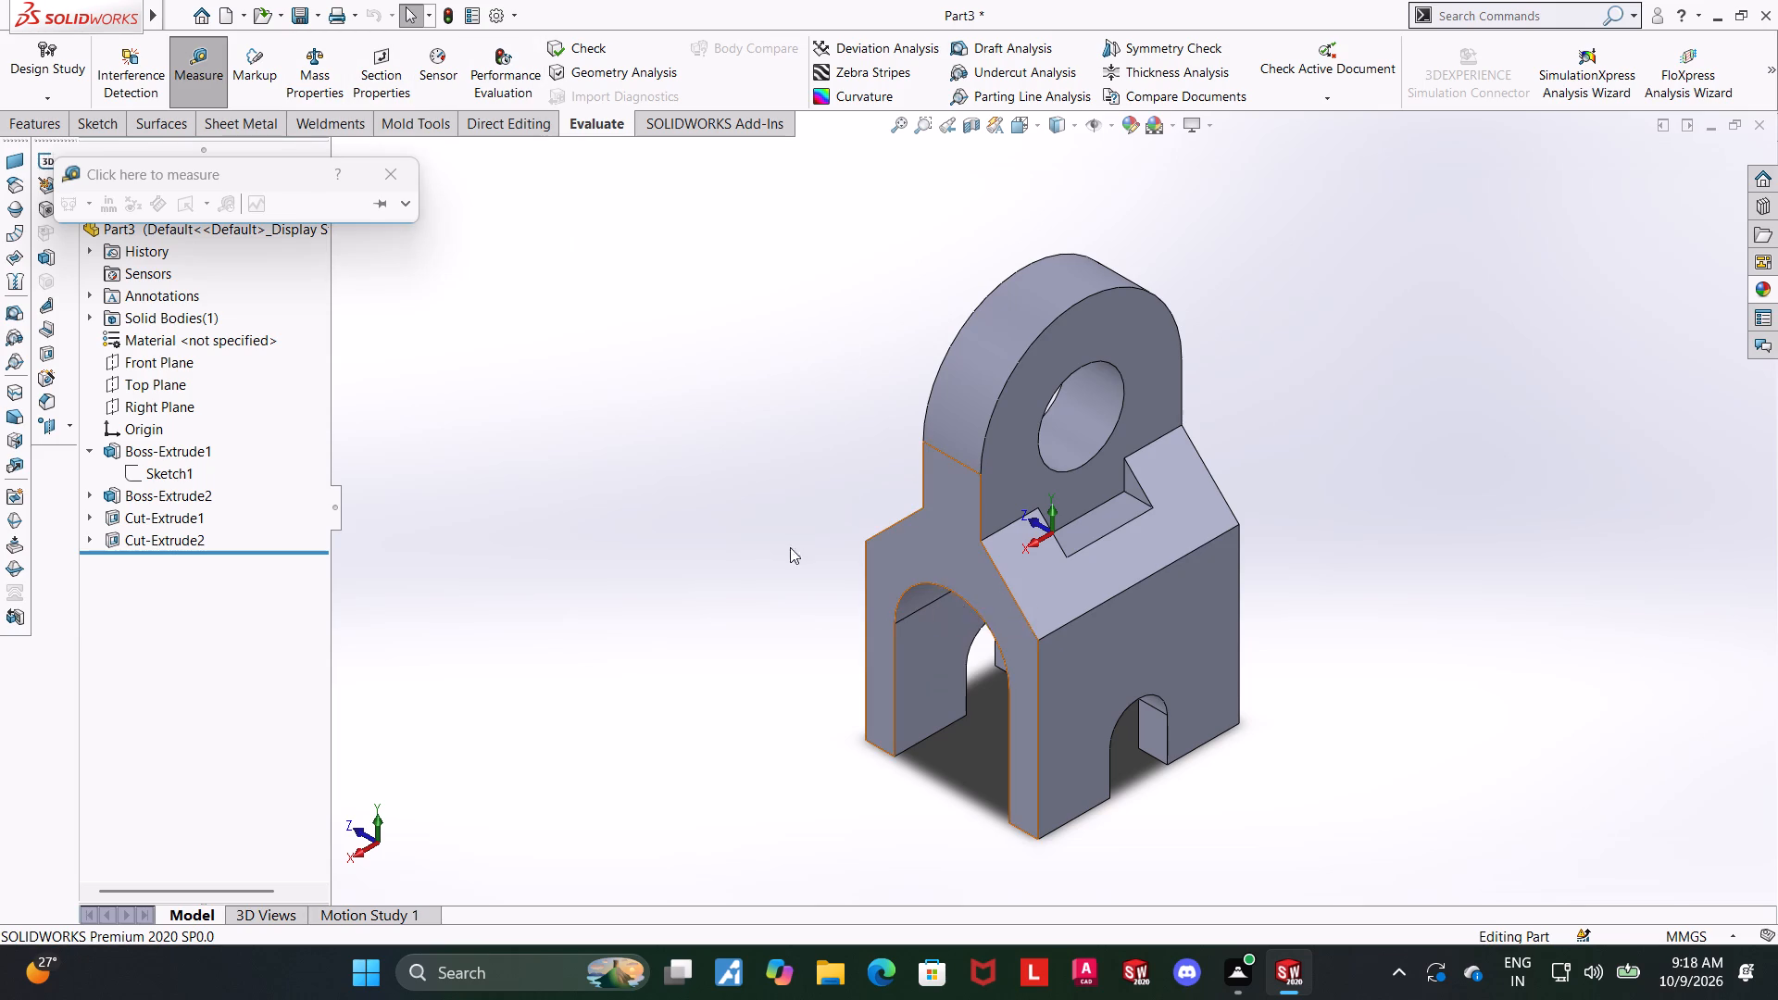
pyautogui.click(182, 65)
pyautogui.click(214, 55)
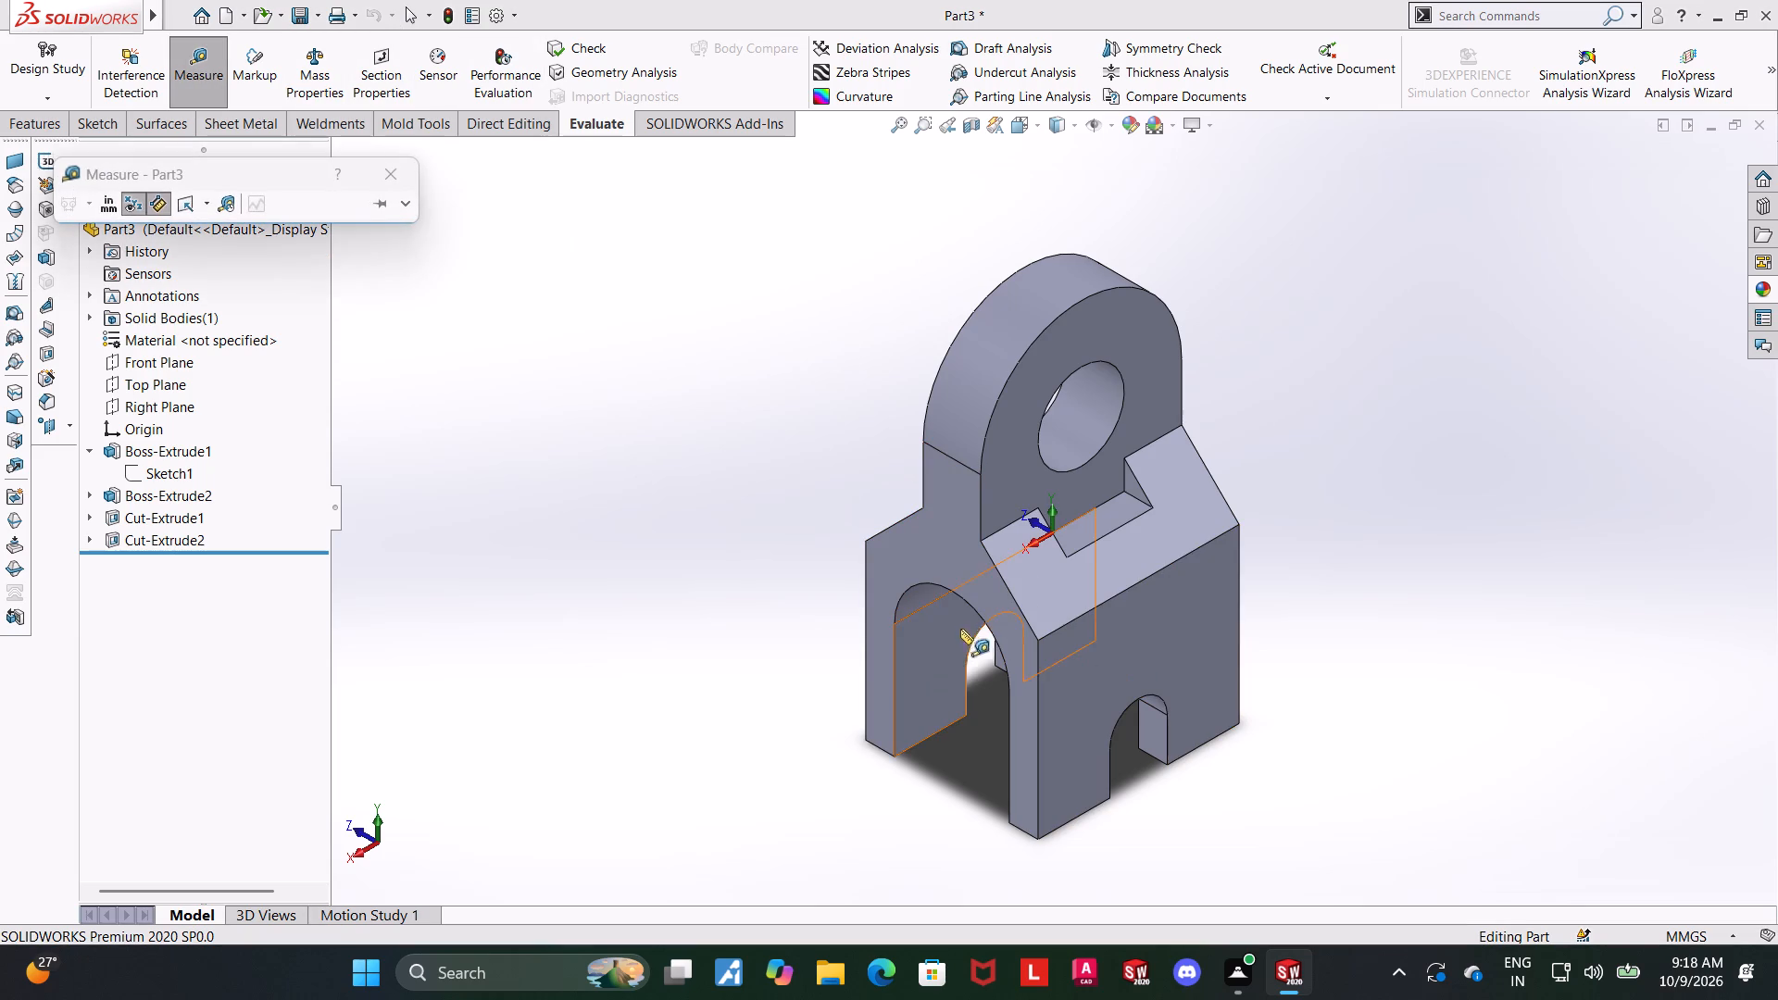
pyautogui.click(958, 594)
pyautogui.click(706, 510)
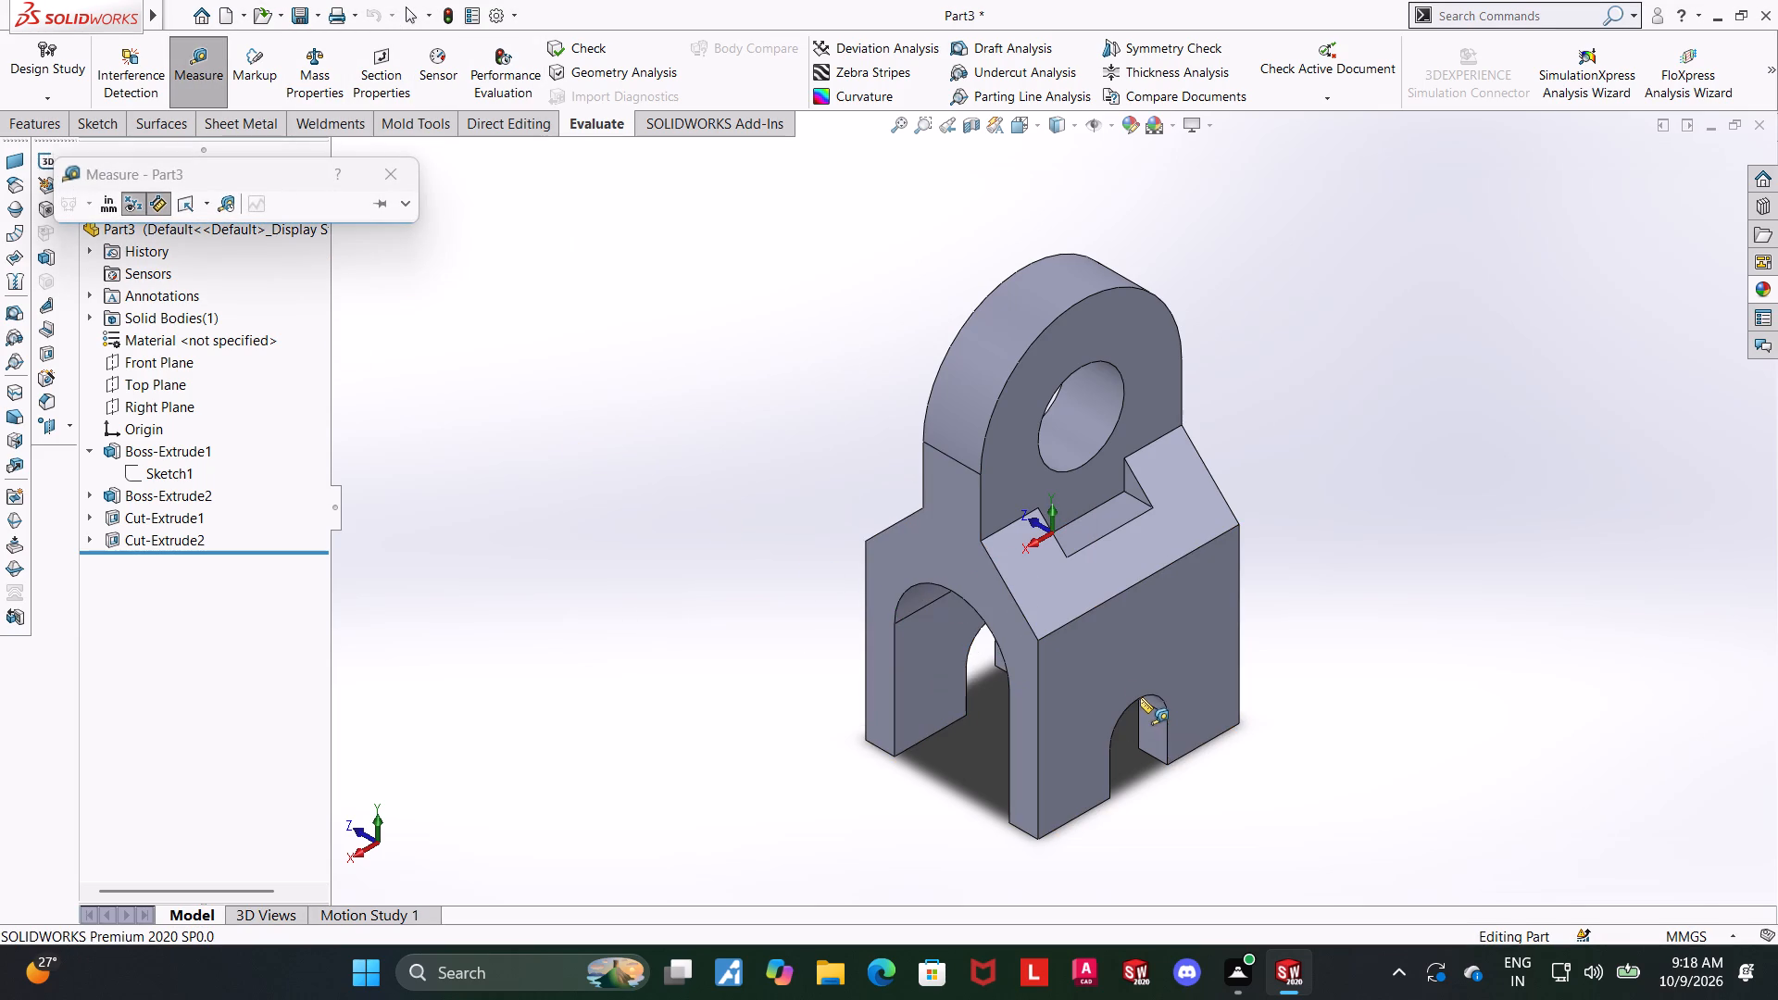
# Measure the width of the front leg's bottom edge beside the large arched opening.
pyautogui.click(1013, 822)
pyautogui.press('Escape')
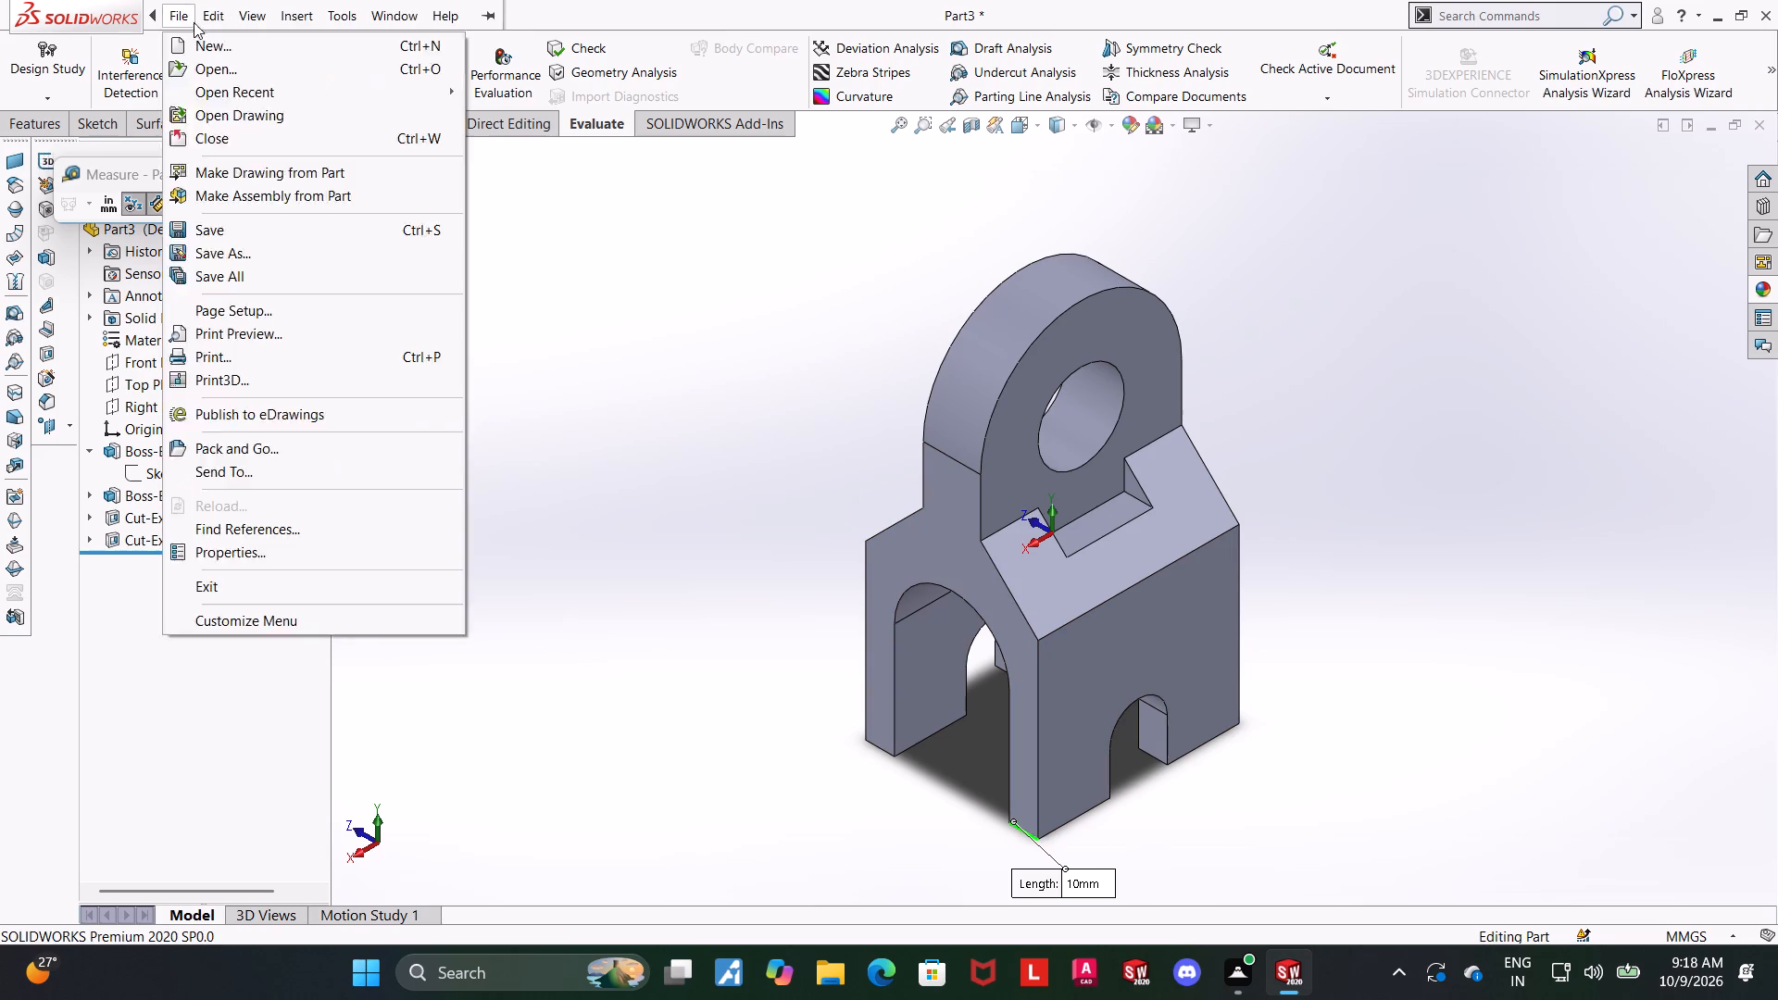
pyautogui.press('Escape')
pyautogui.press('Escape')
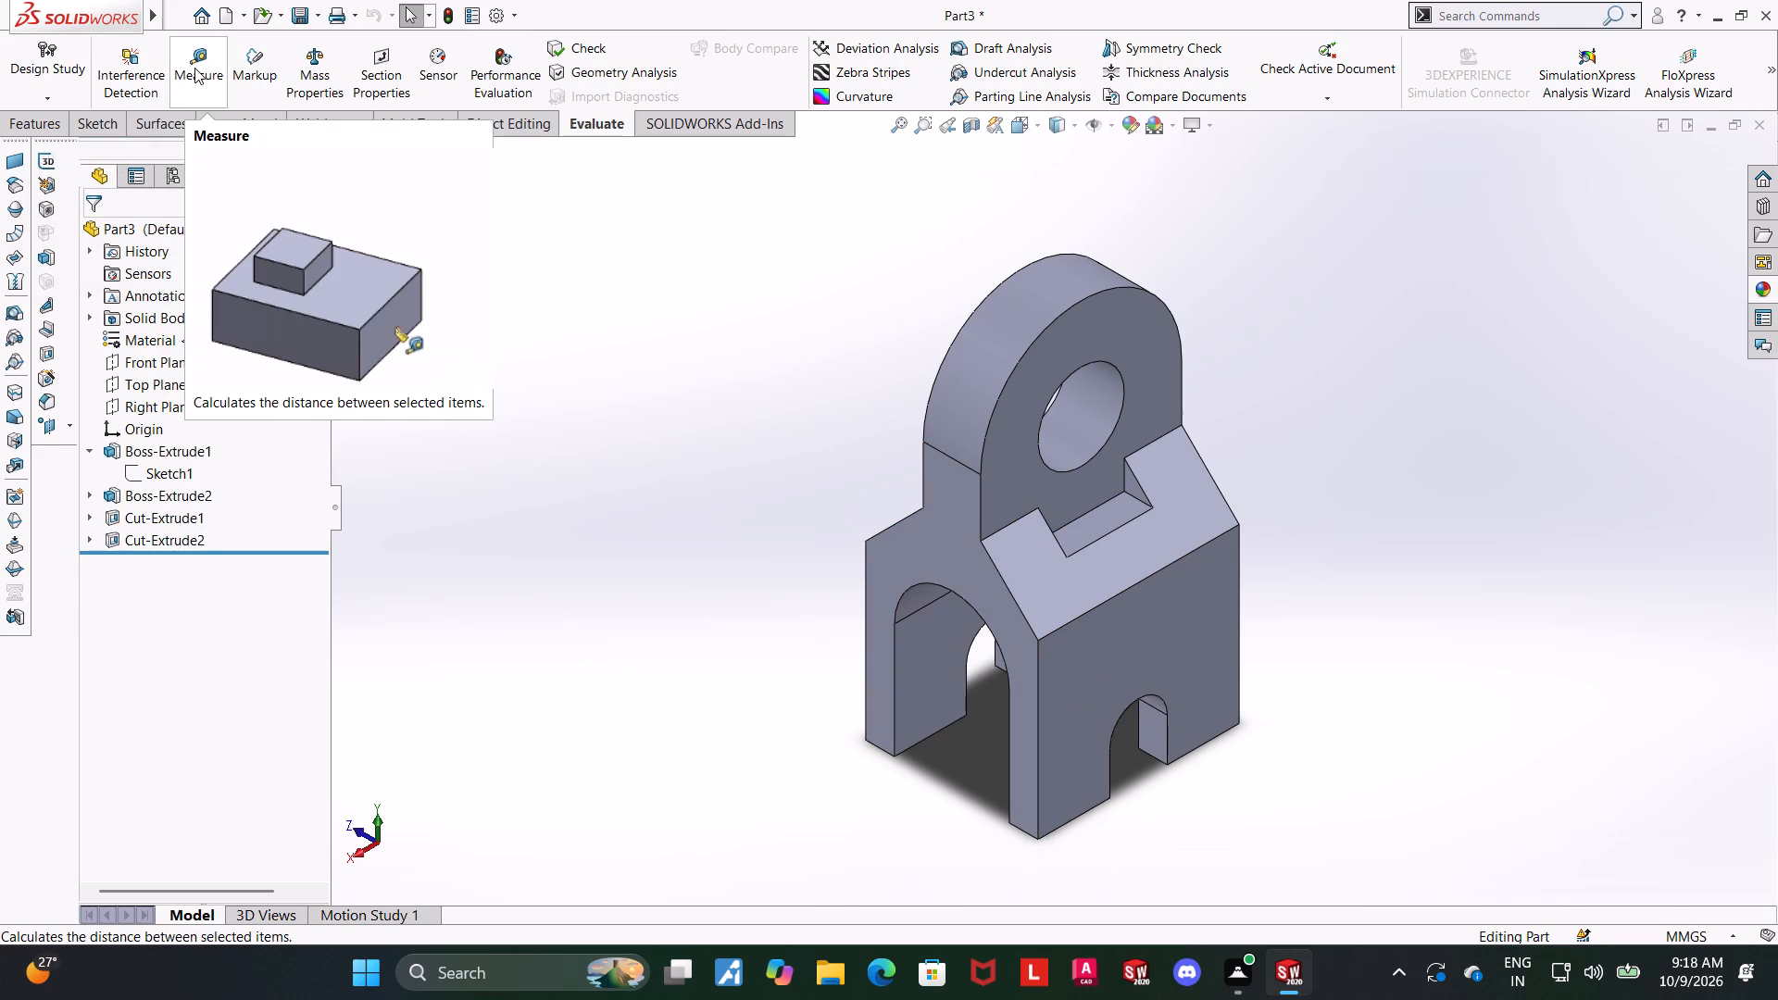
# Measure the distance from the boss's thickness edge at the start of its rounding to the sloped face's upper edge at the arched front.
pyautogui.click(194, 68)
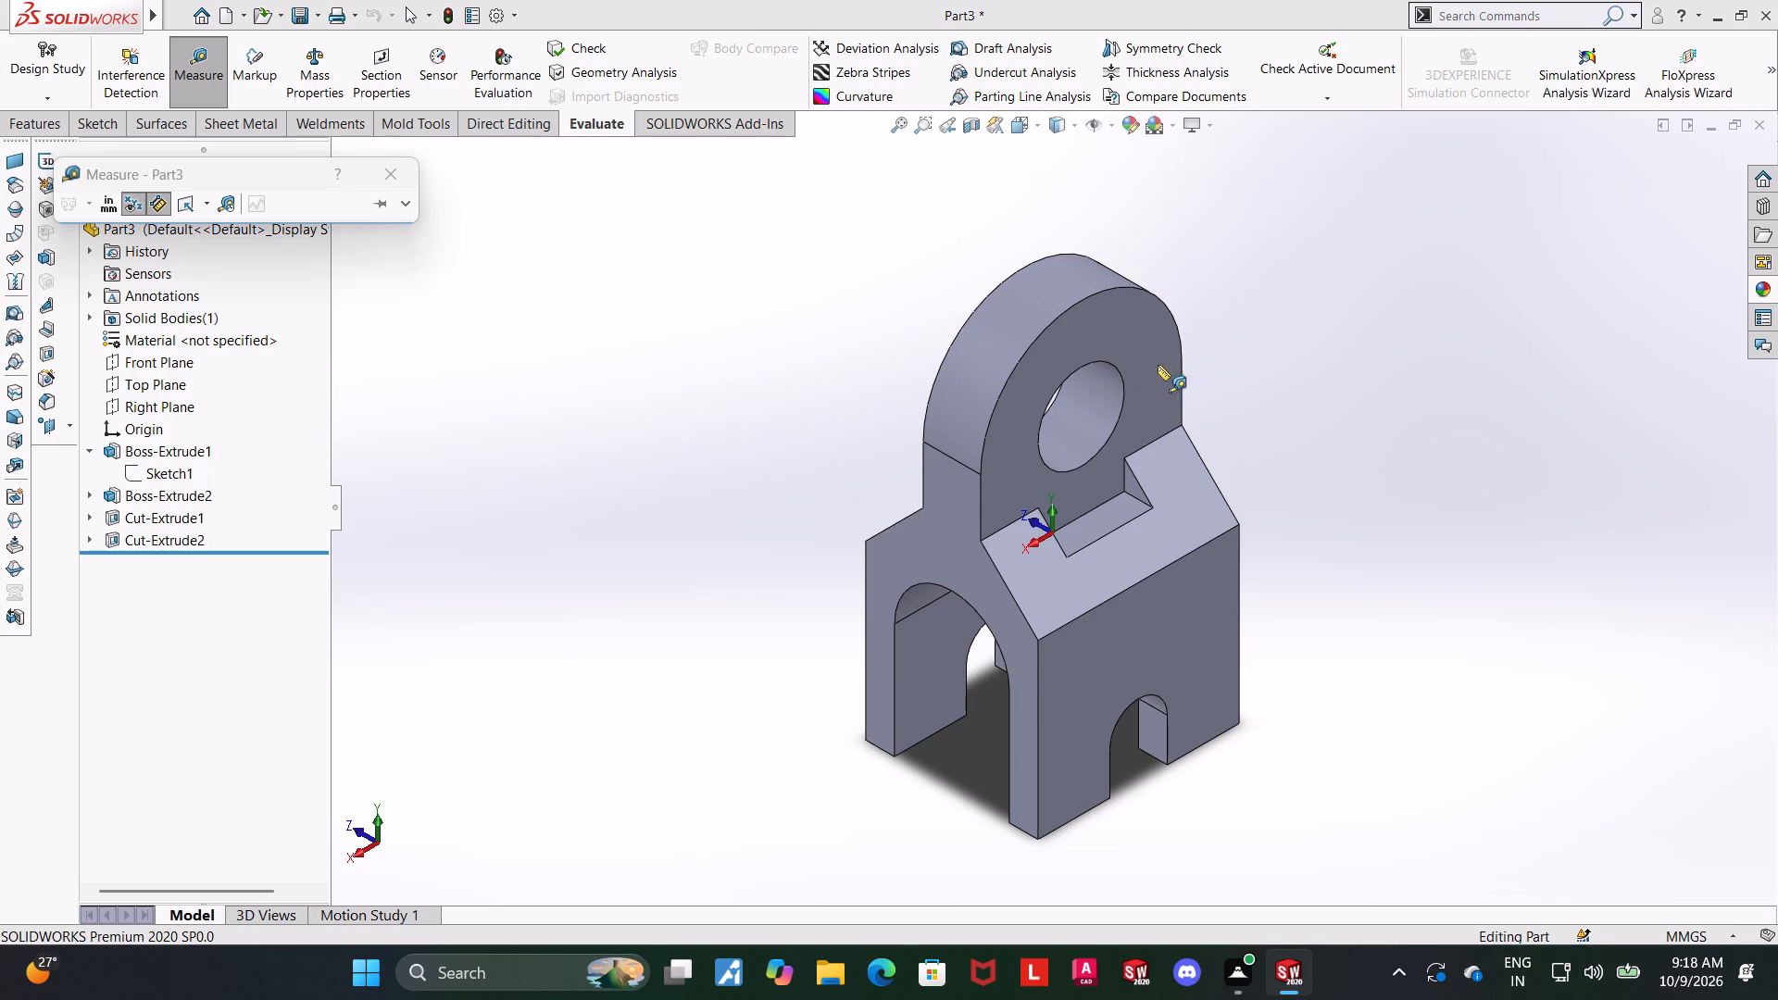
pyautogui.click(962, 465)
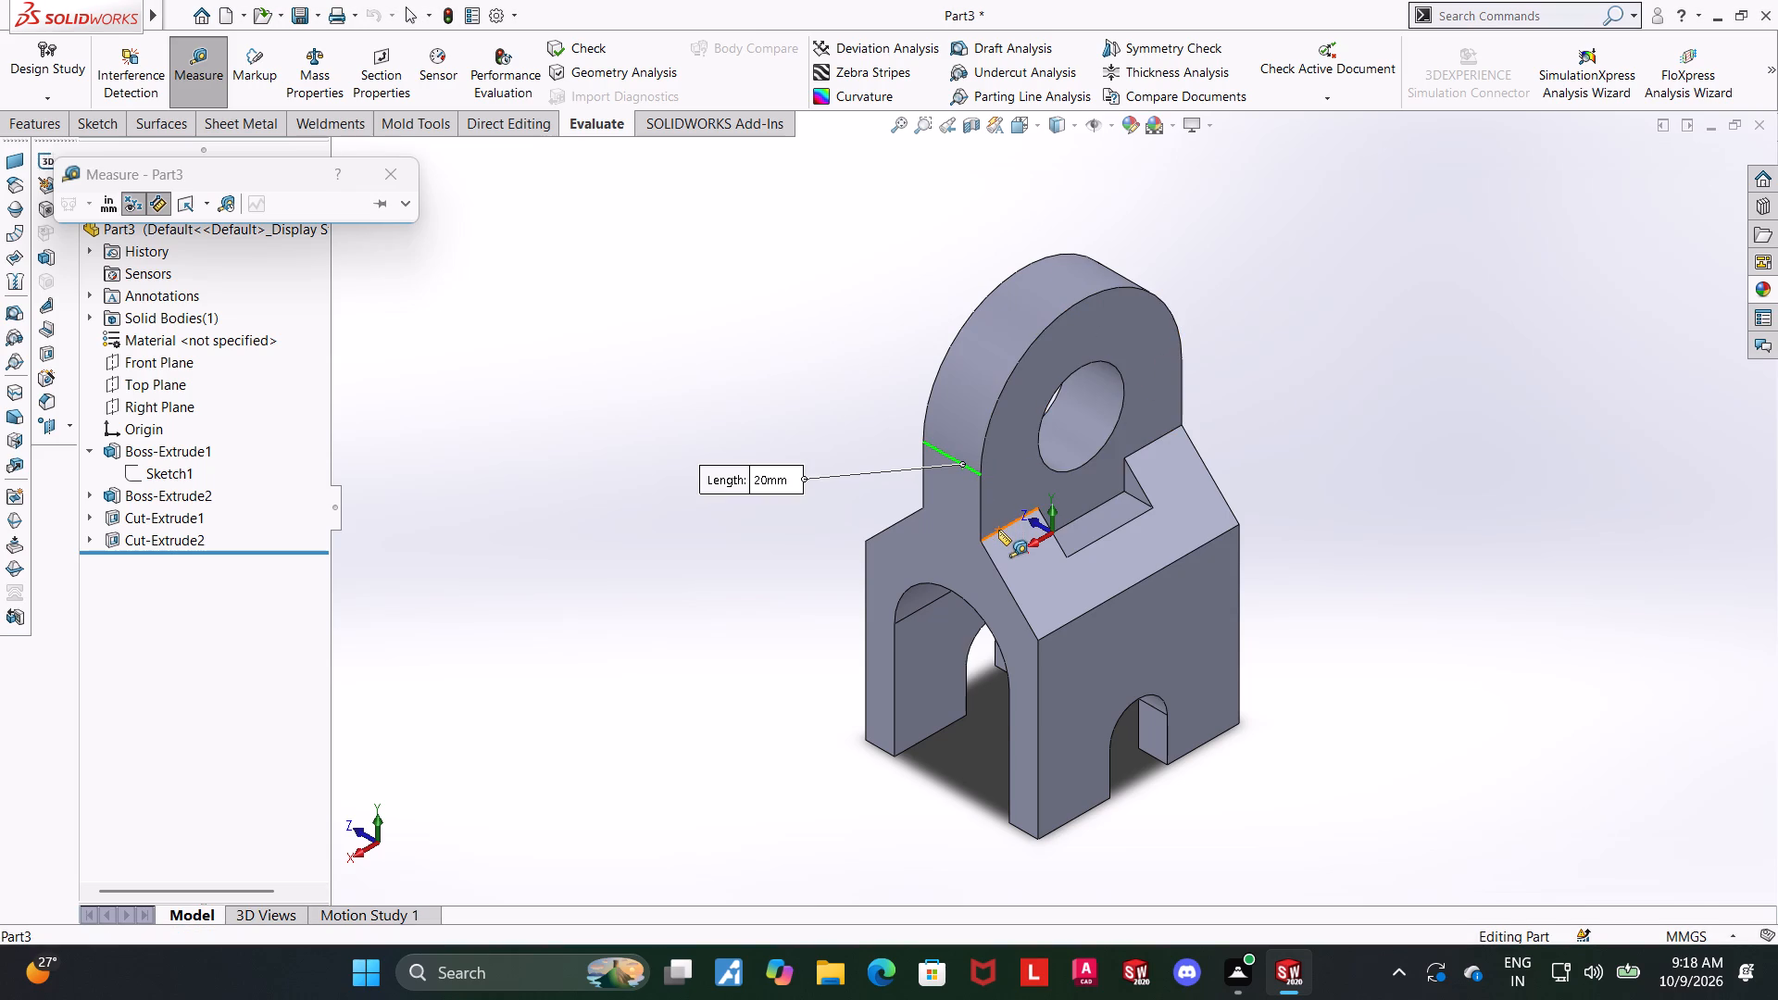
pyautogui.click(998, 530)
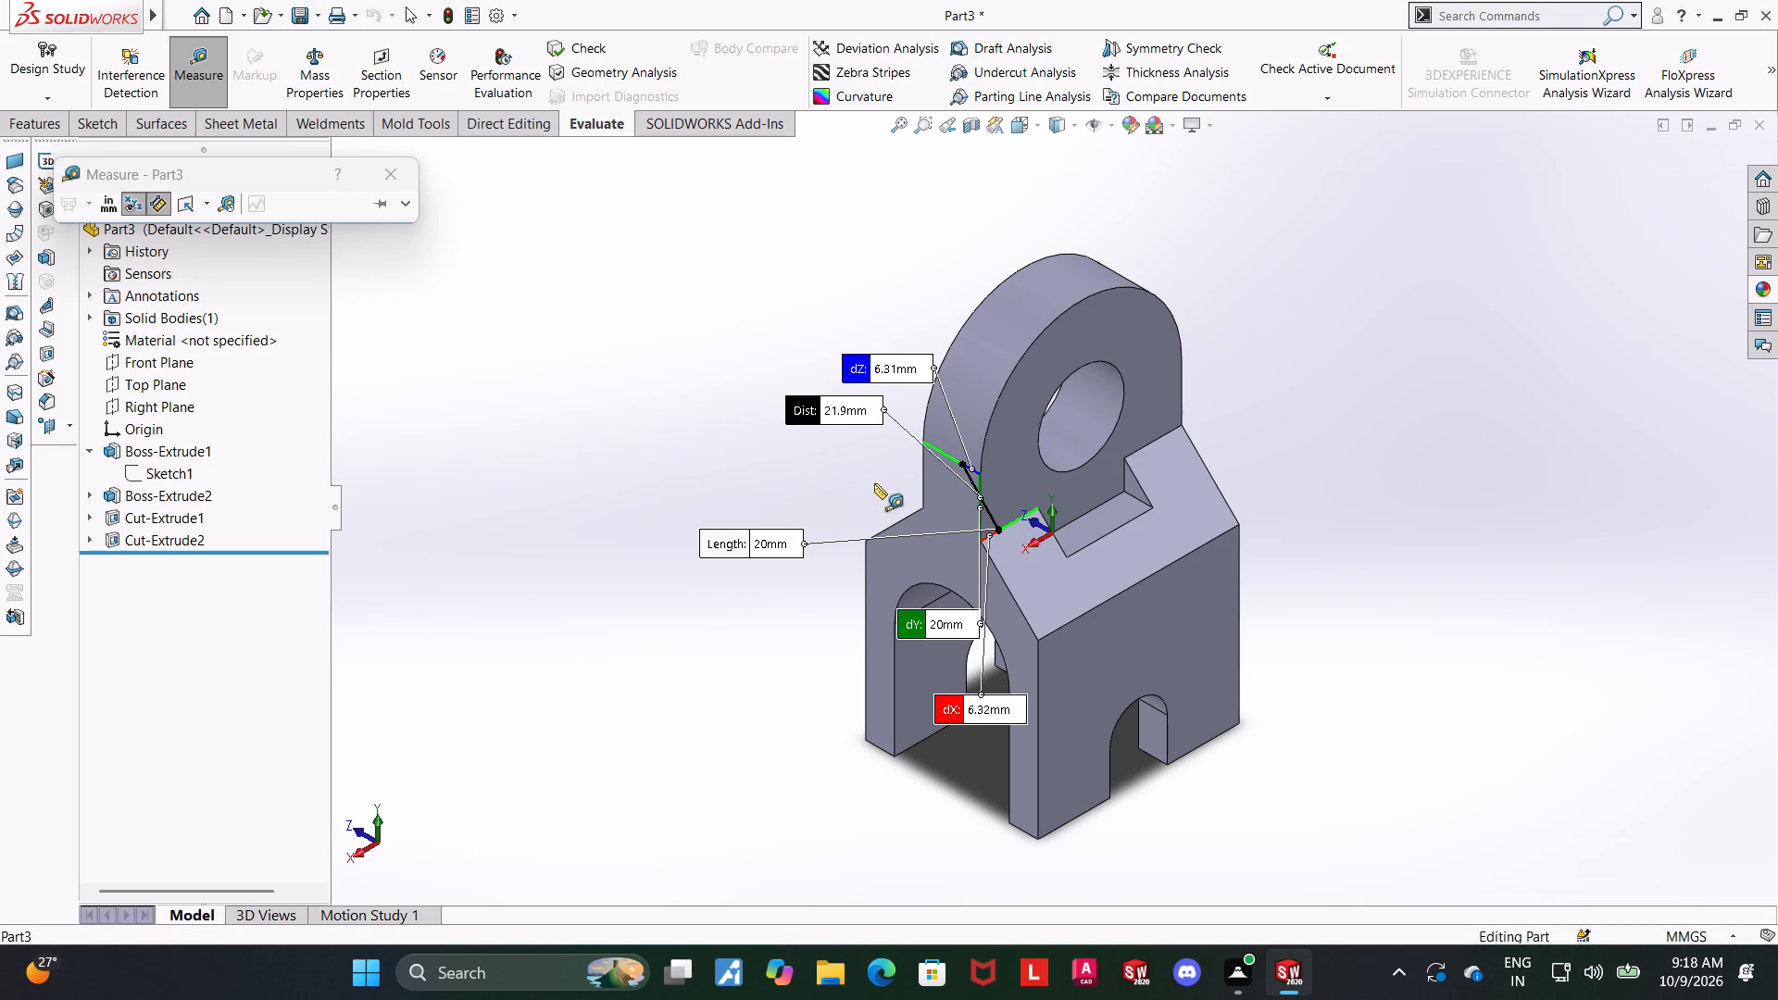
pyautogui.press('Escape')
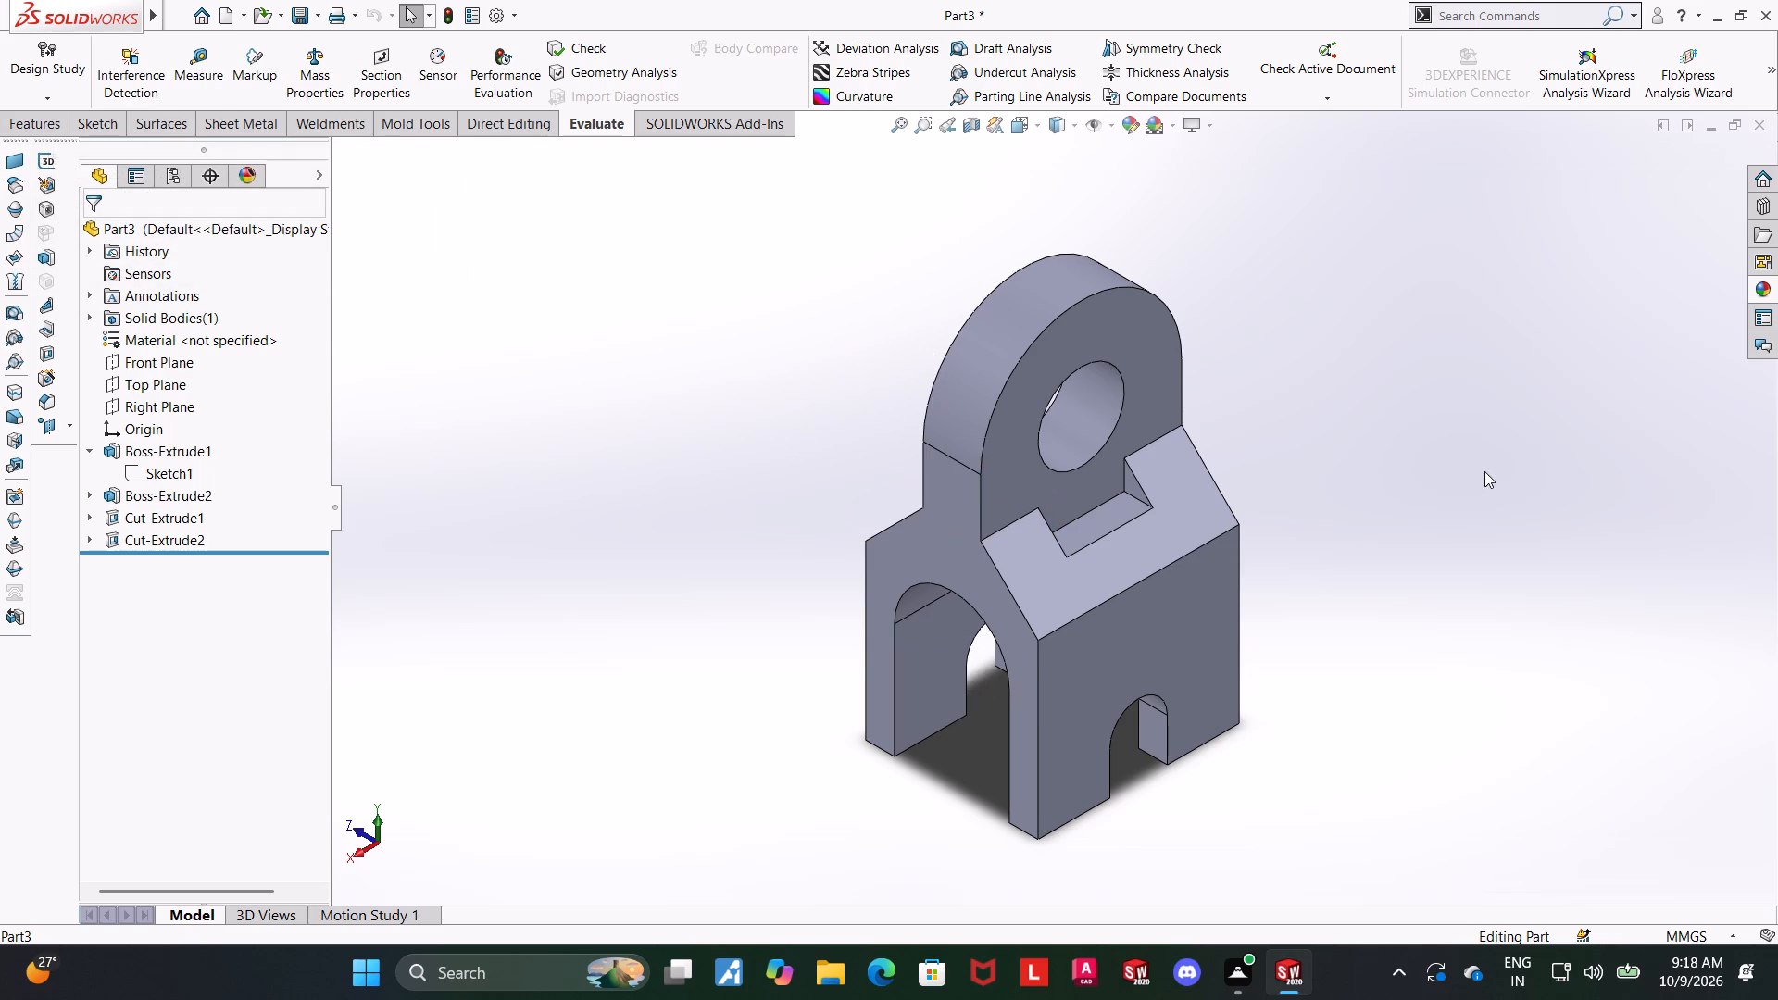
pyautogui.scroll(-1, 1296, 611)
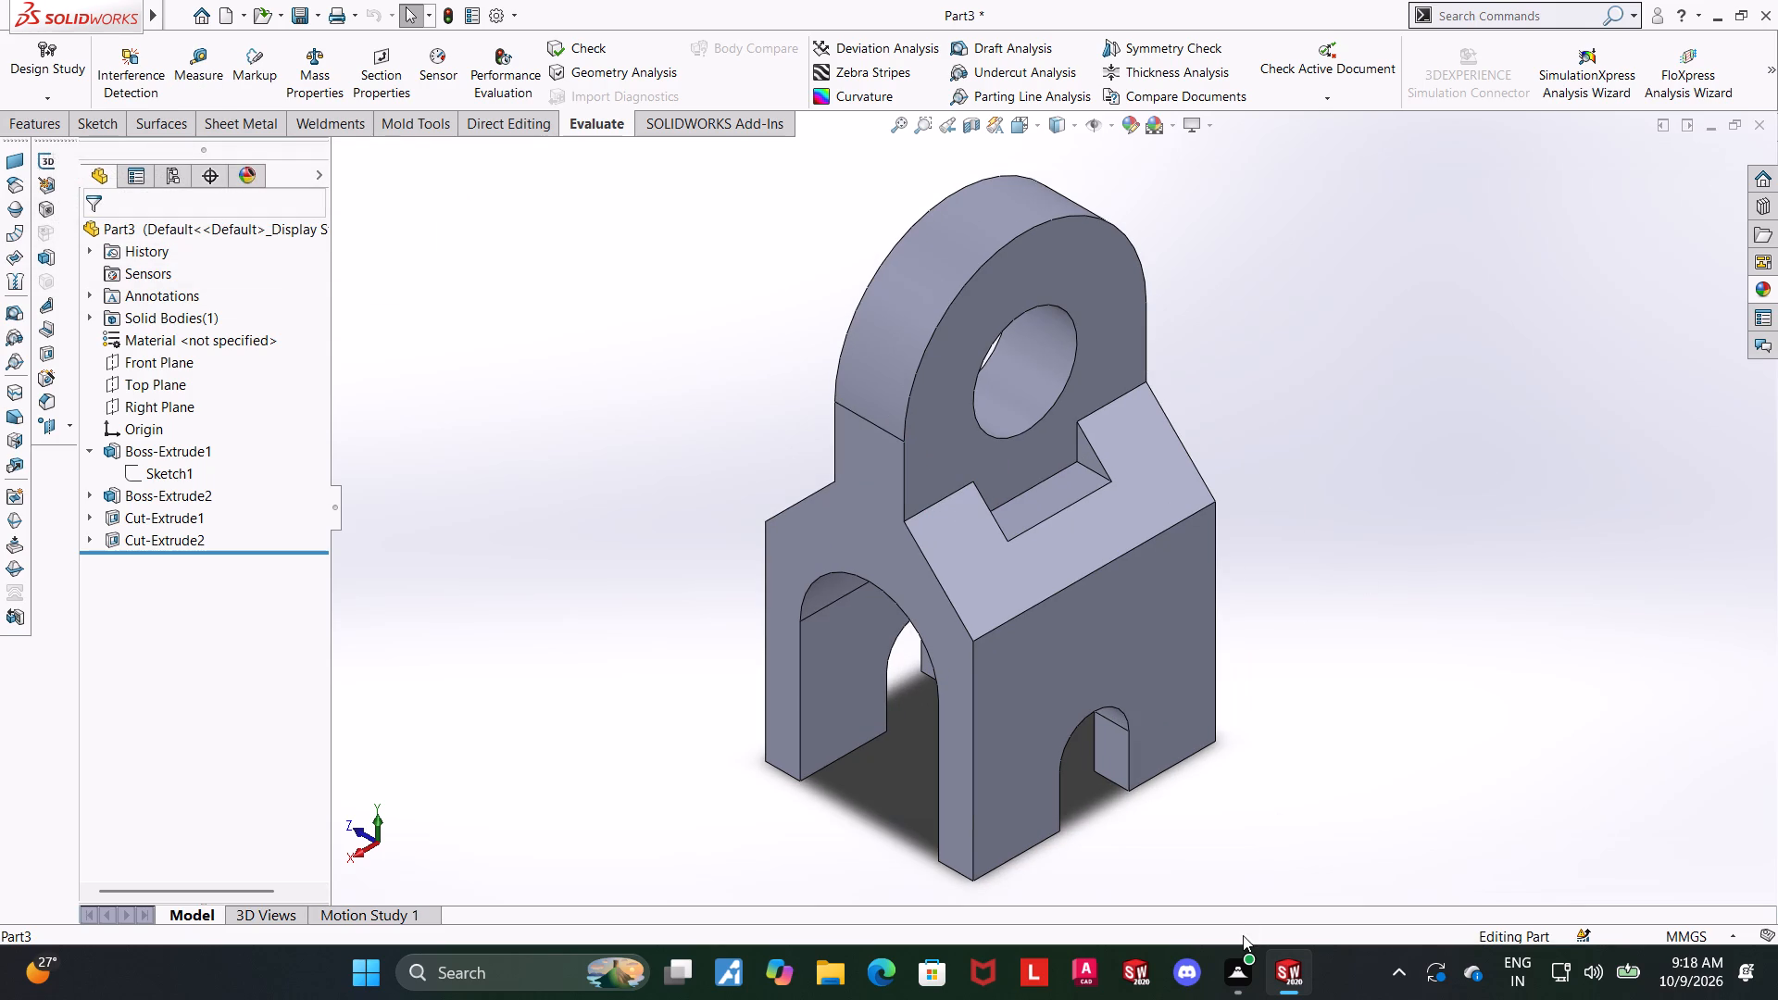
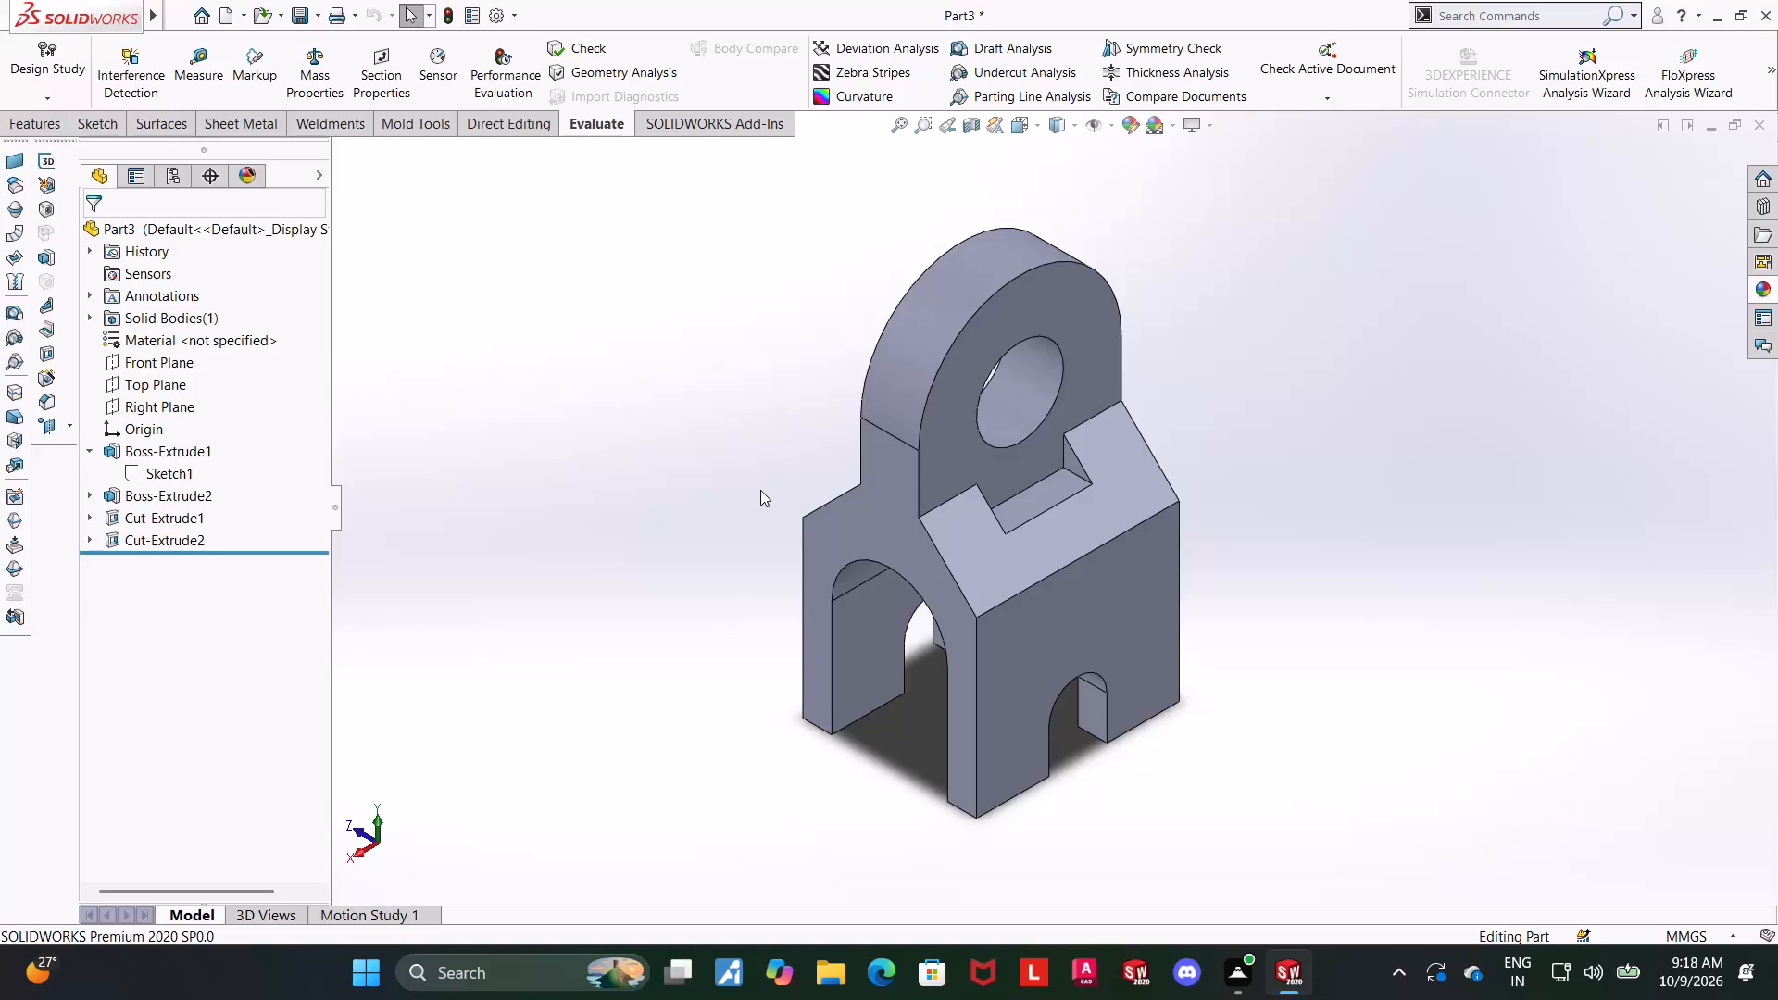
# Apply a yellow colour from the standard swatches to the appearance of the whole part.
pyautogui.moveTo(747, 521); pyautogui.dragTo(817, 531, button='middle')
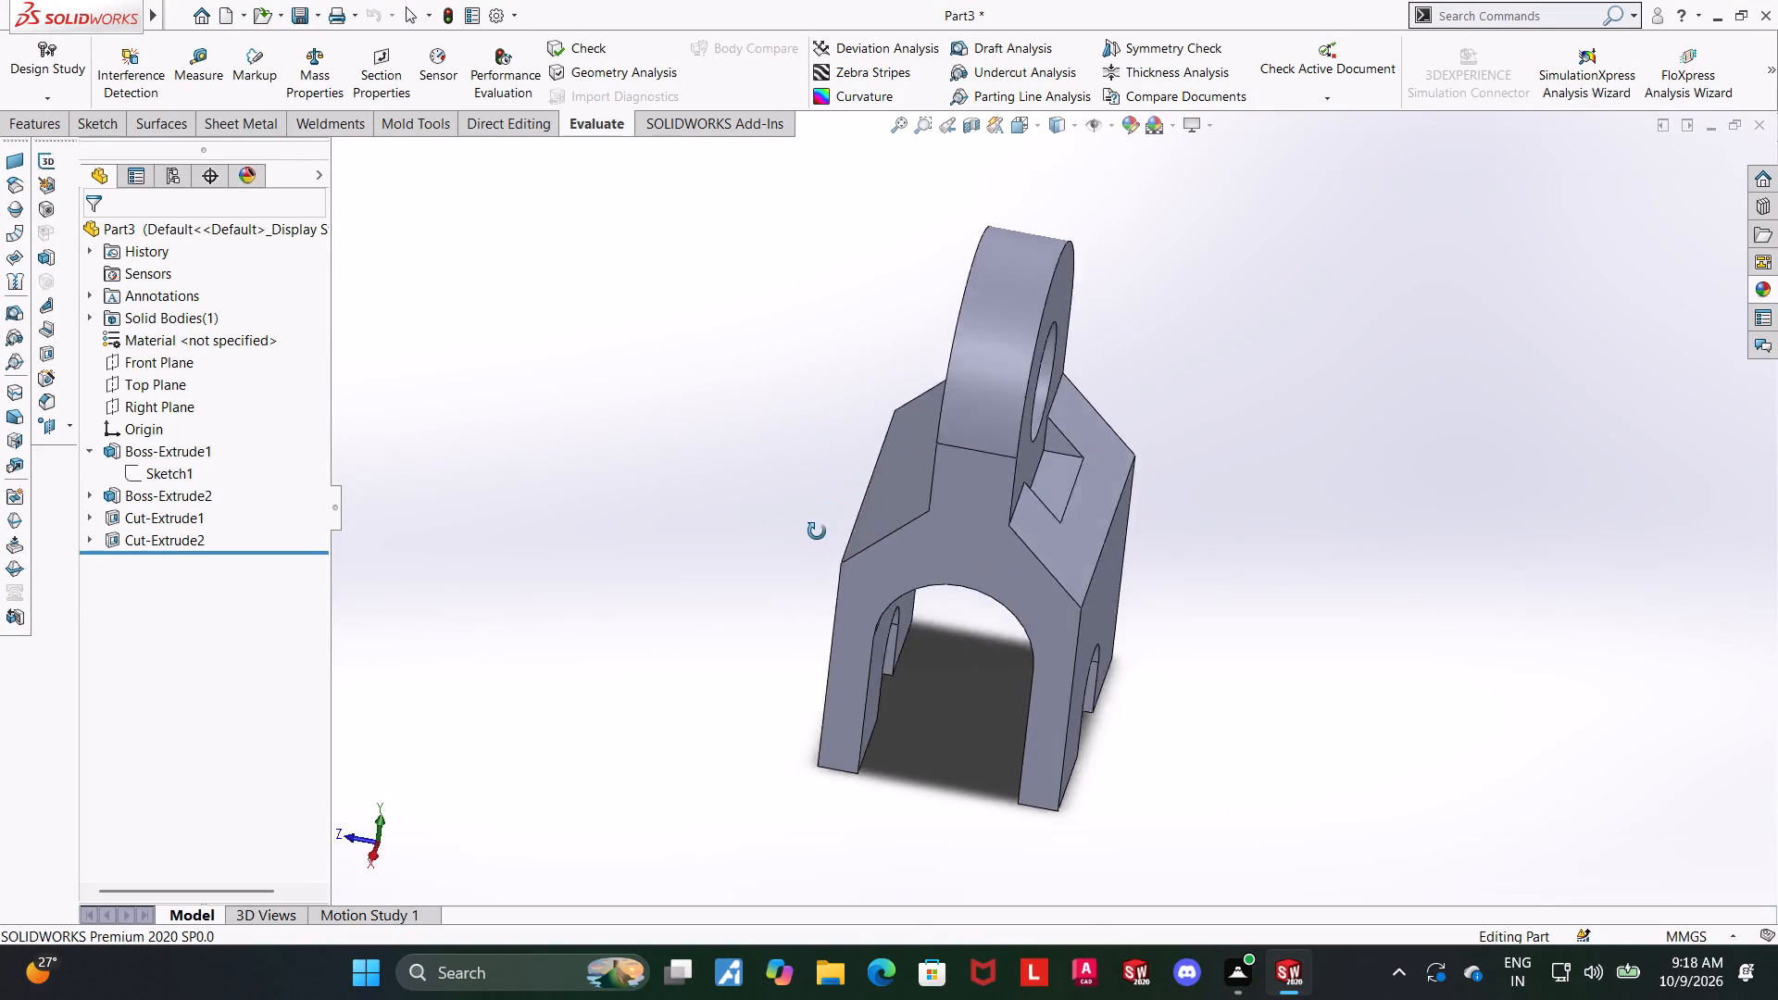
pyautogui.moveTo(817, 531); pyautogui.dragTo(753, 509, button='middle')
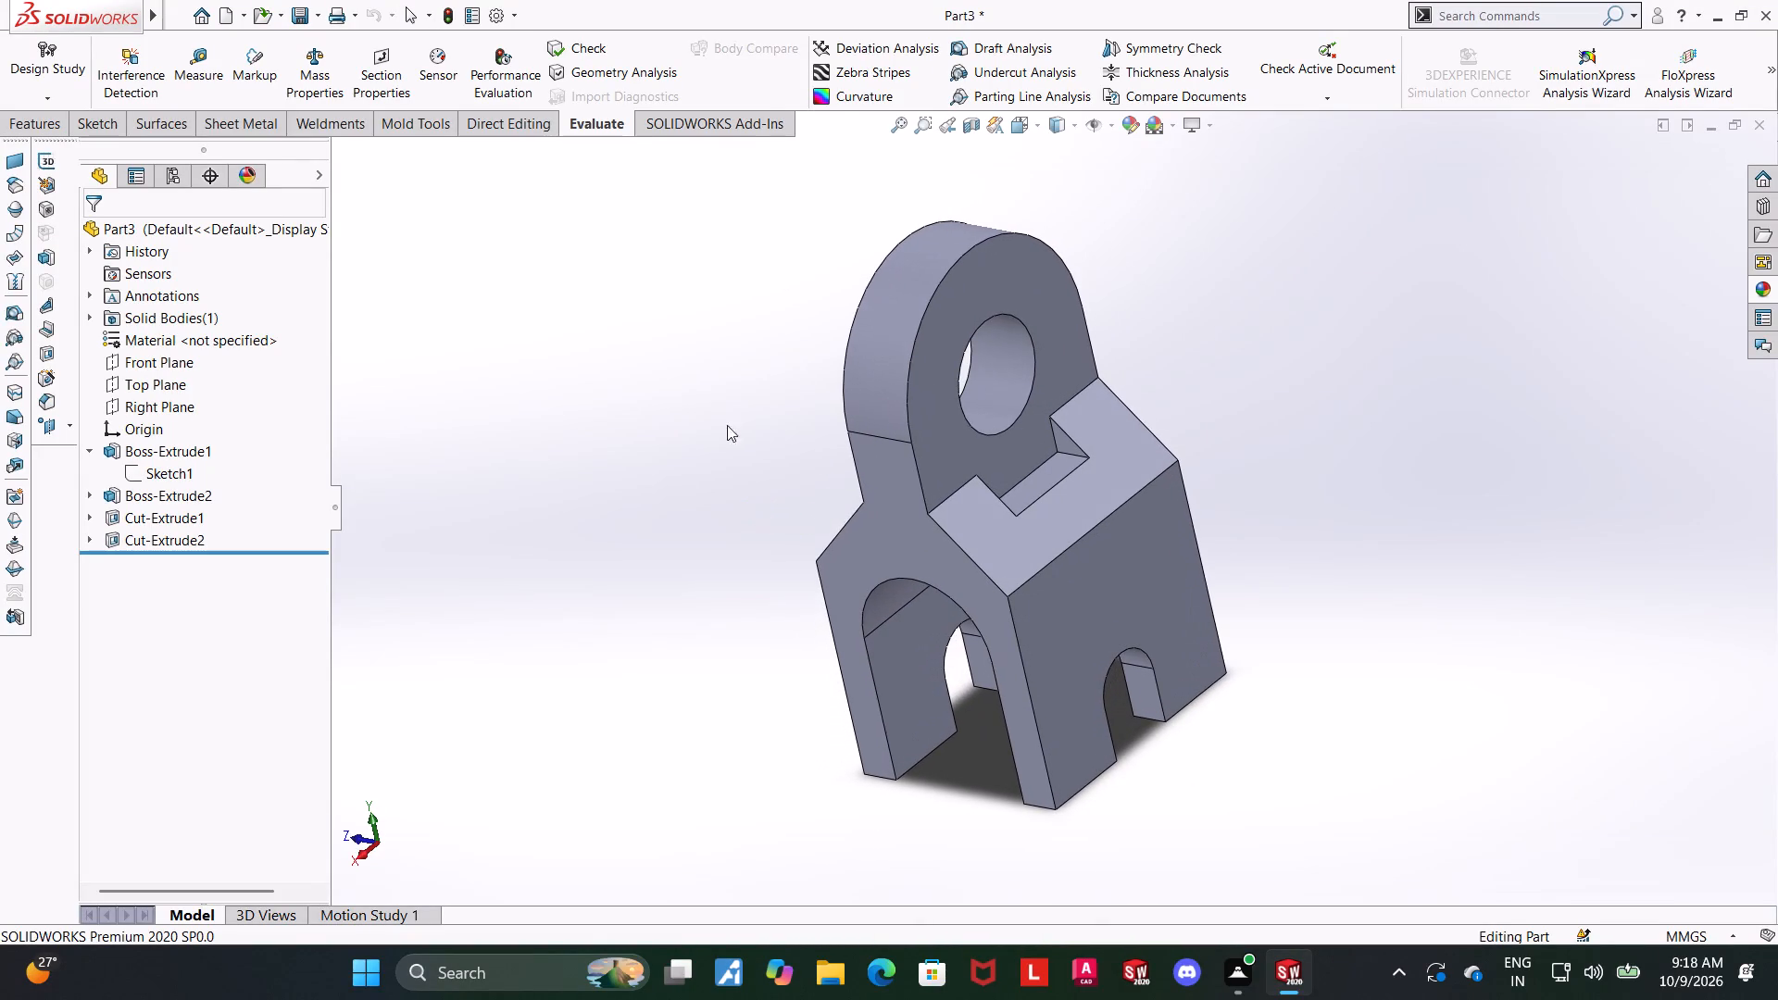
pyautogui.rightClick(240, 230)
pyautogui.click(286, 206)
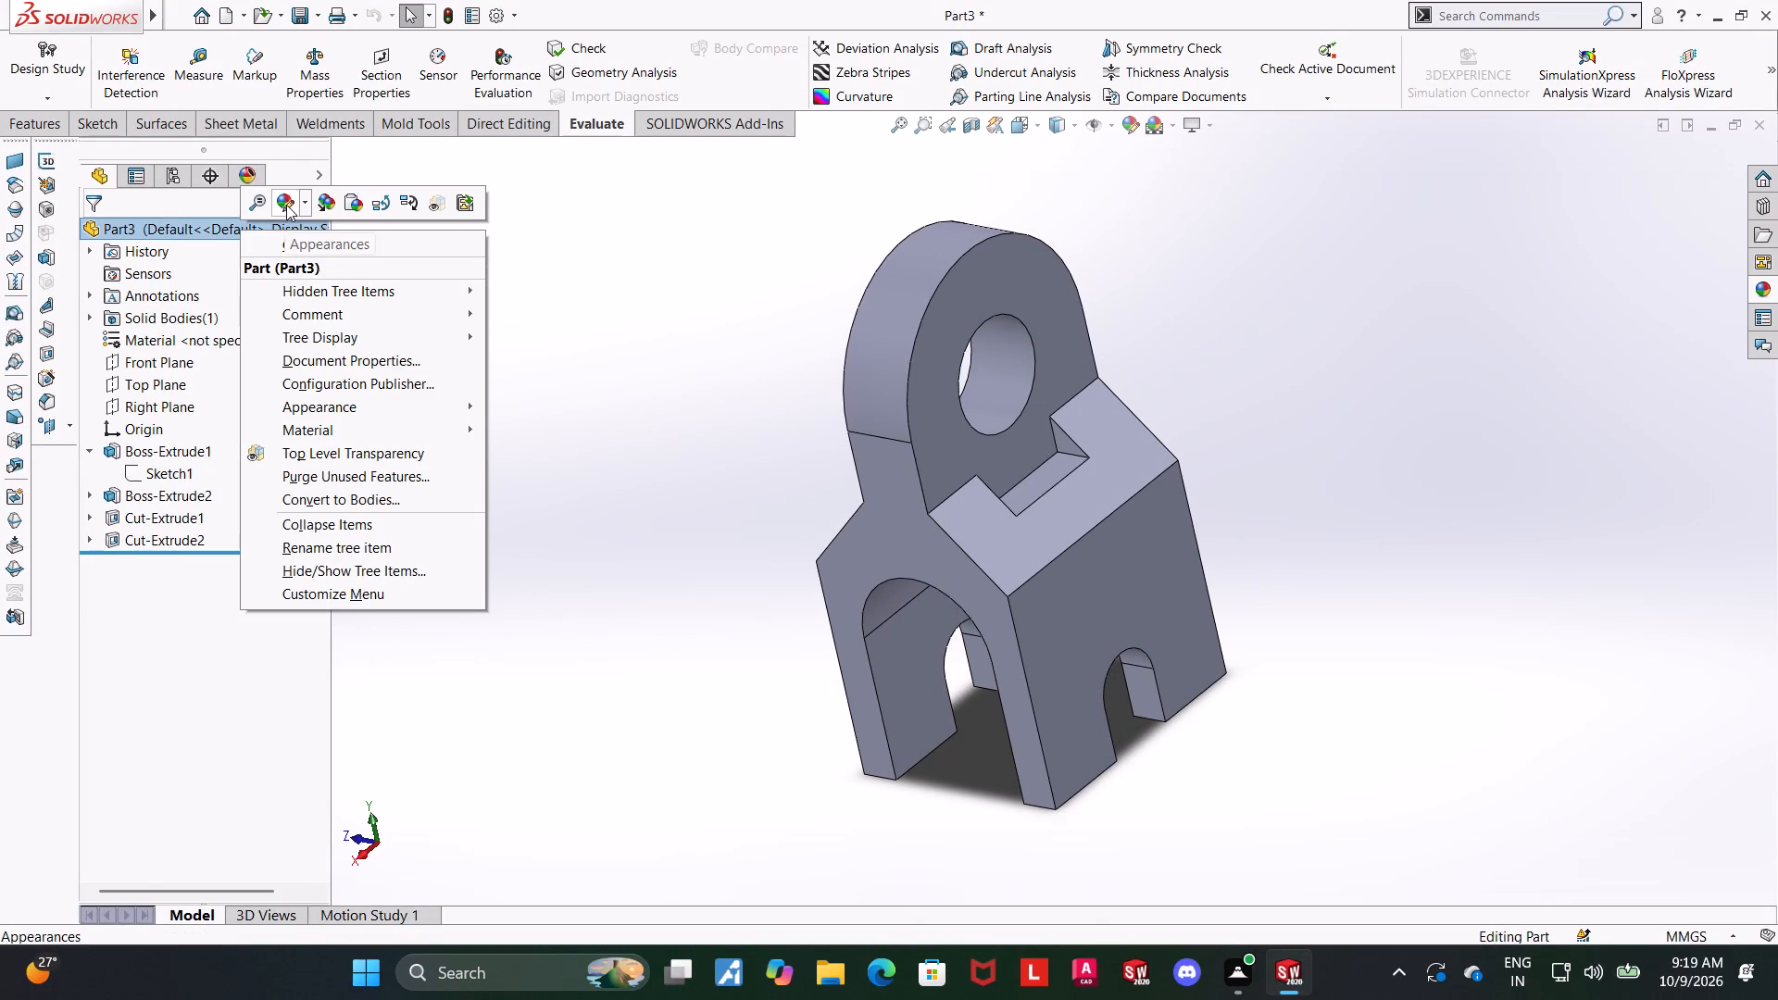
pyautogui.click(287, 193)
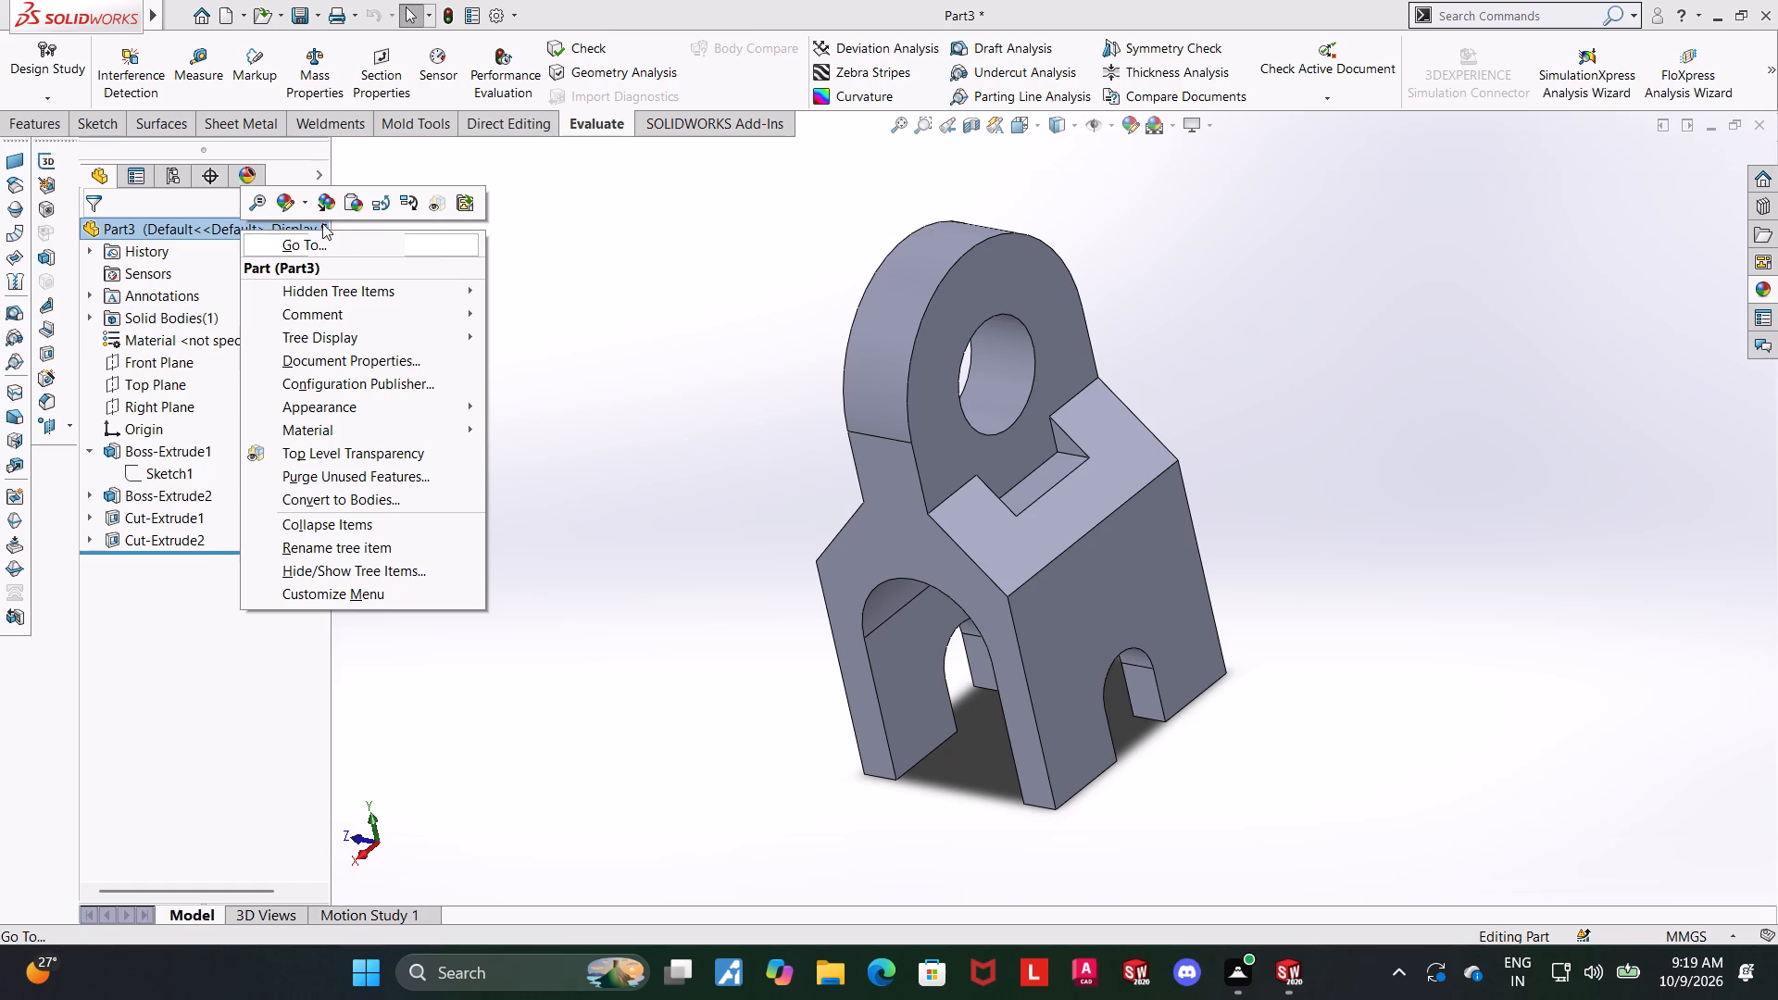
pyautogui.click(285, 201)
pyautogui.click(389, 244)
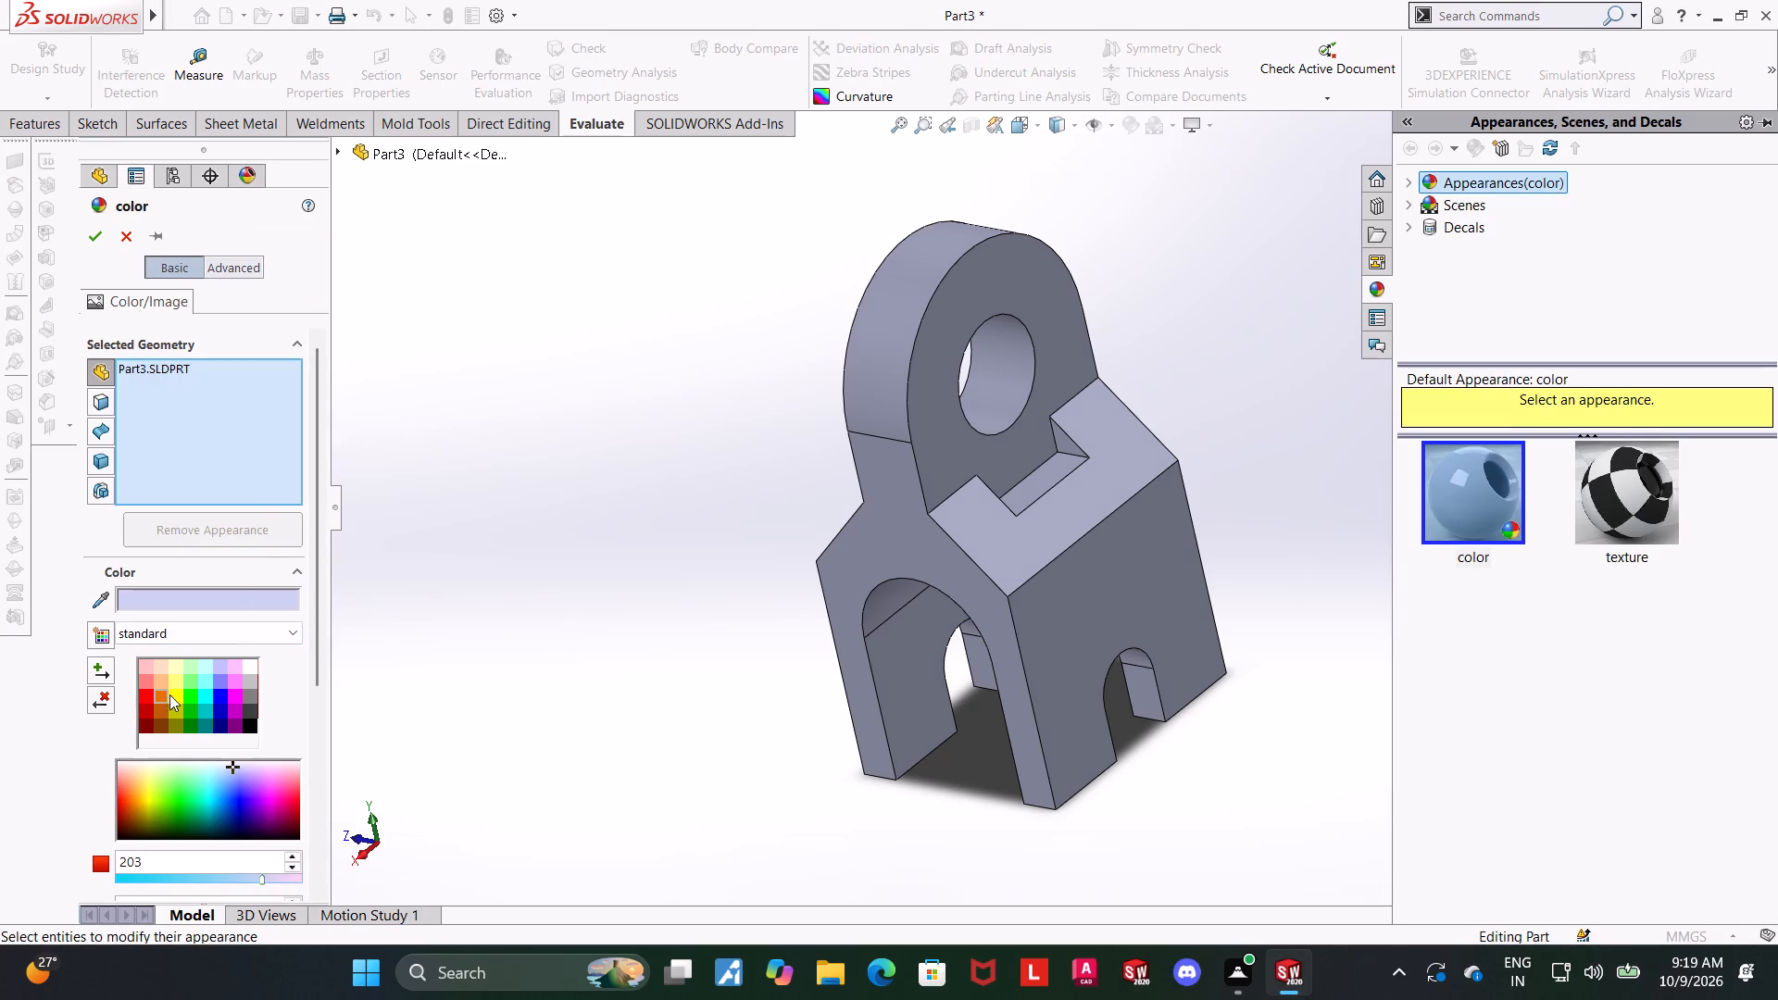
pyautogui.click(177, 694)
pyautogui.click(94, 247)
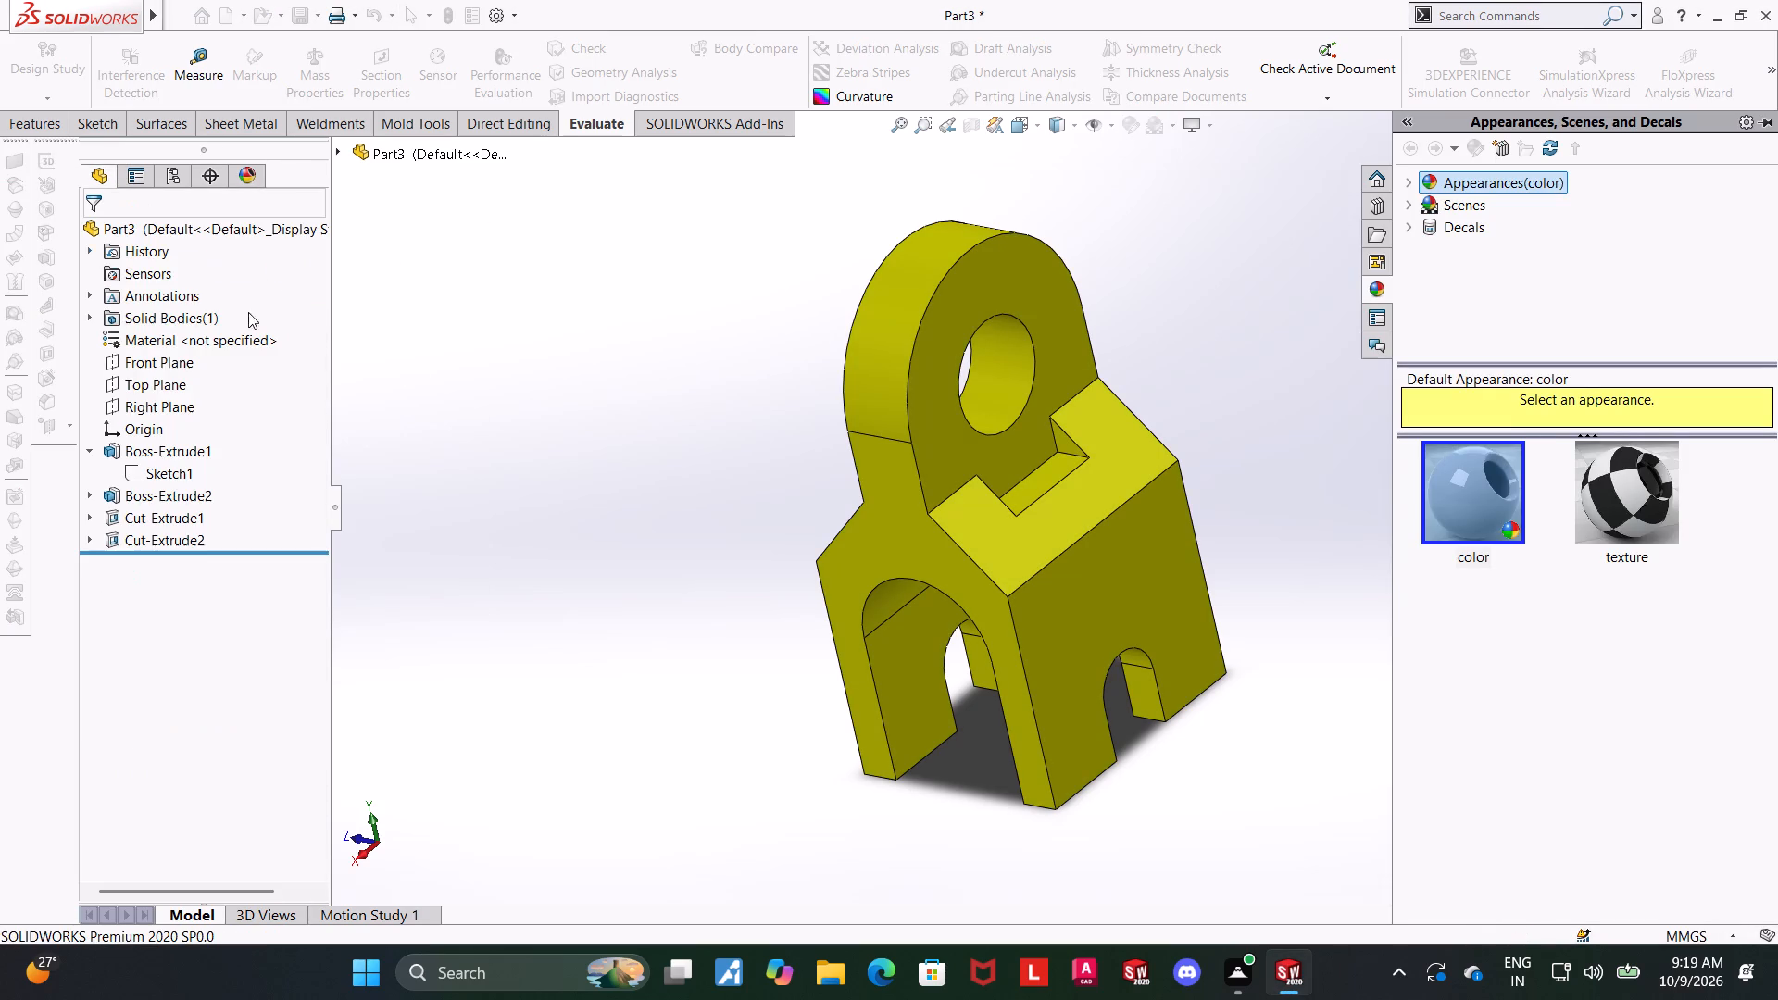
pyautogui.click(459, 374)
# Examine the part's interior with a planar section view through the Front Plane at 0 mm offset, and restore the full view.
pyautogui.moveTo(1319, 445); pyautogui.dragTo(1336, 431, button='middle')
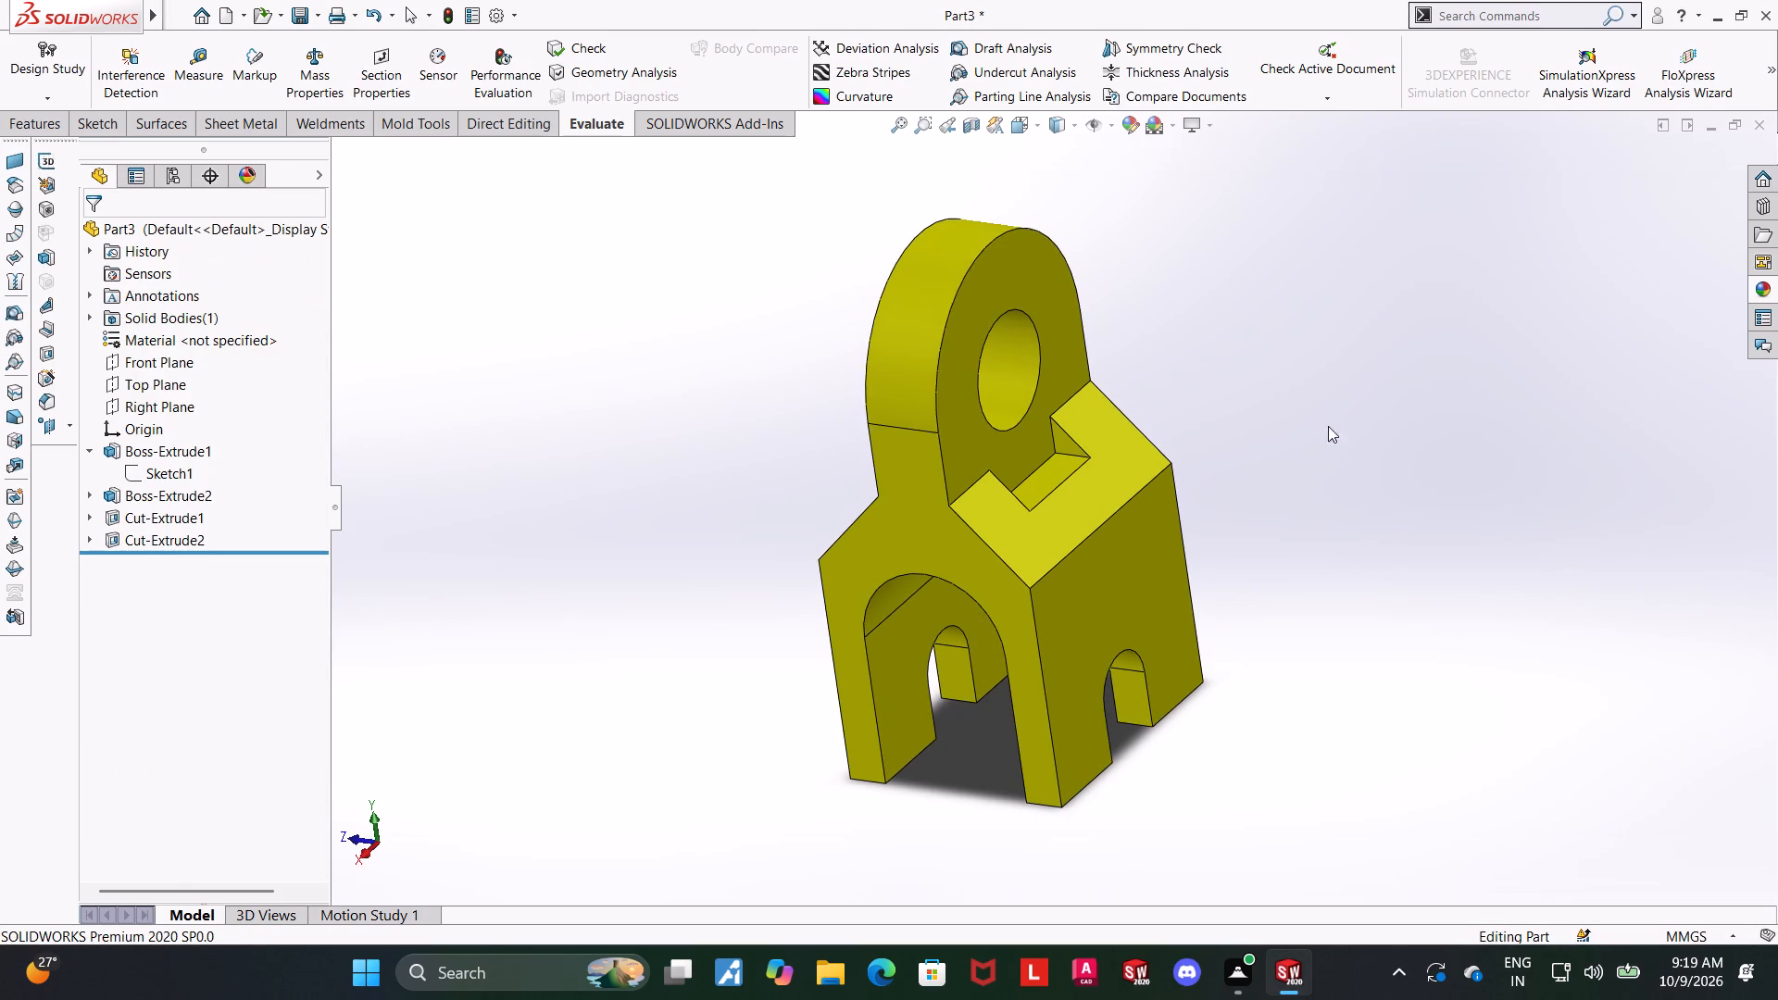
pyautogui.click(970, 123)
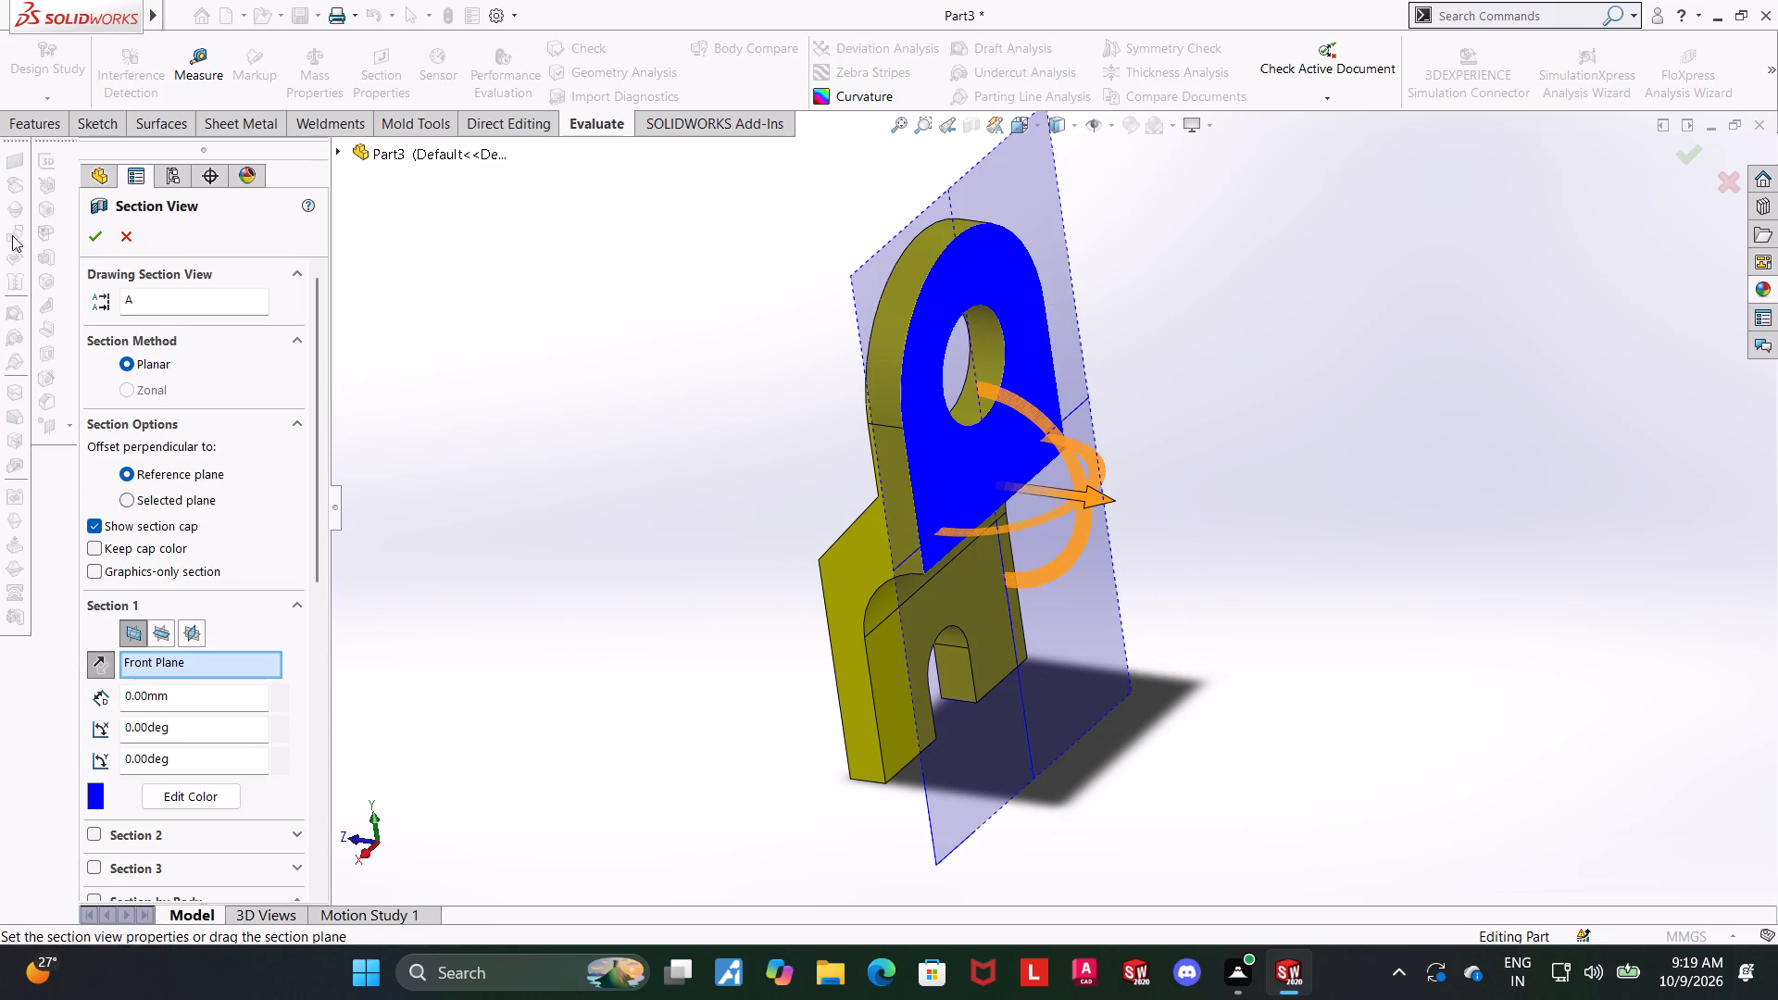
pyautogui.click(84, 235)
pyautogui.moveTo(1216, 428); pyautogui.dragTo(1162, 409, button='middle')
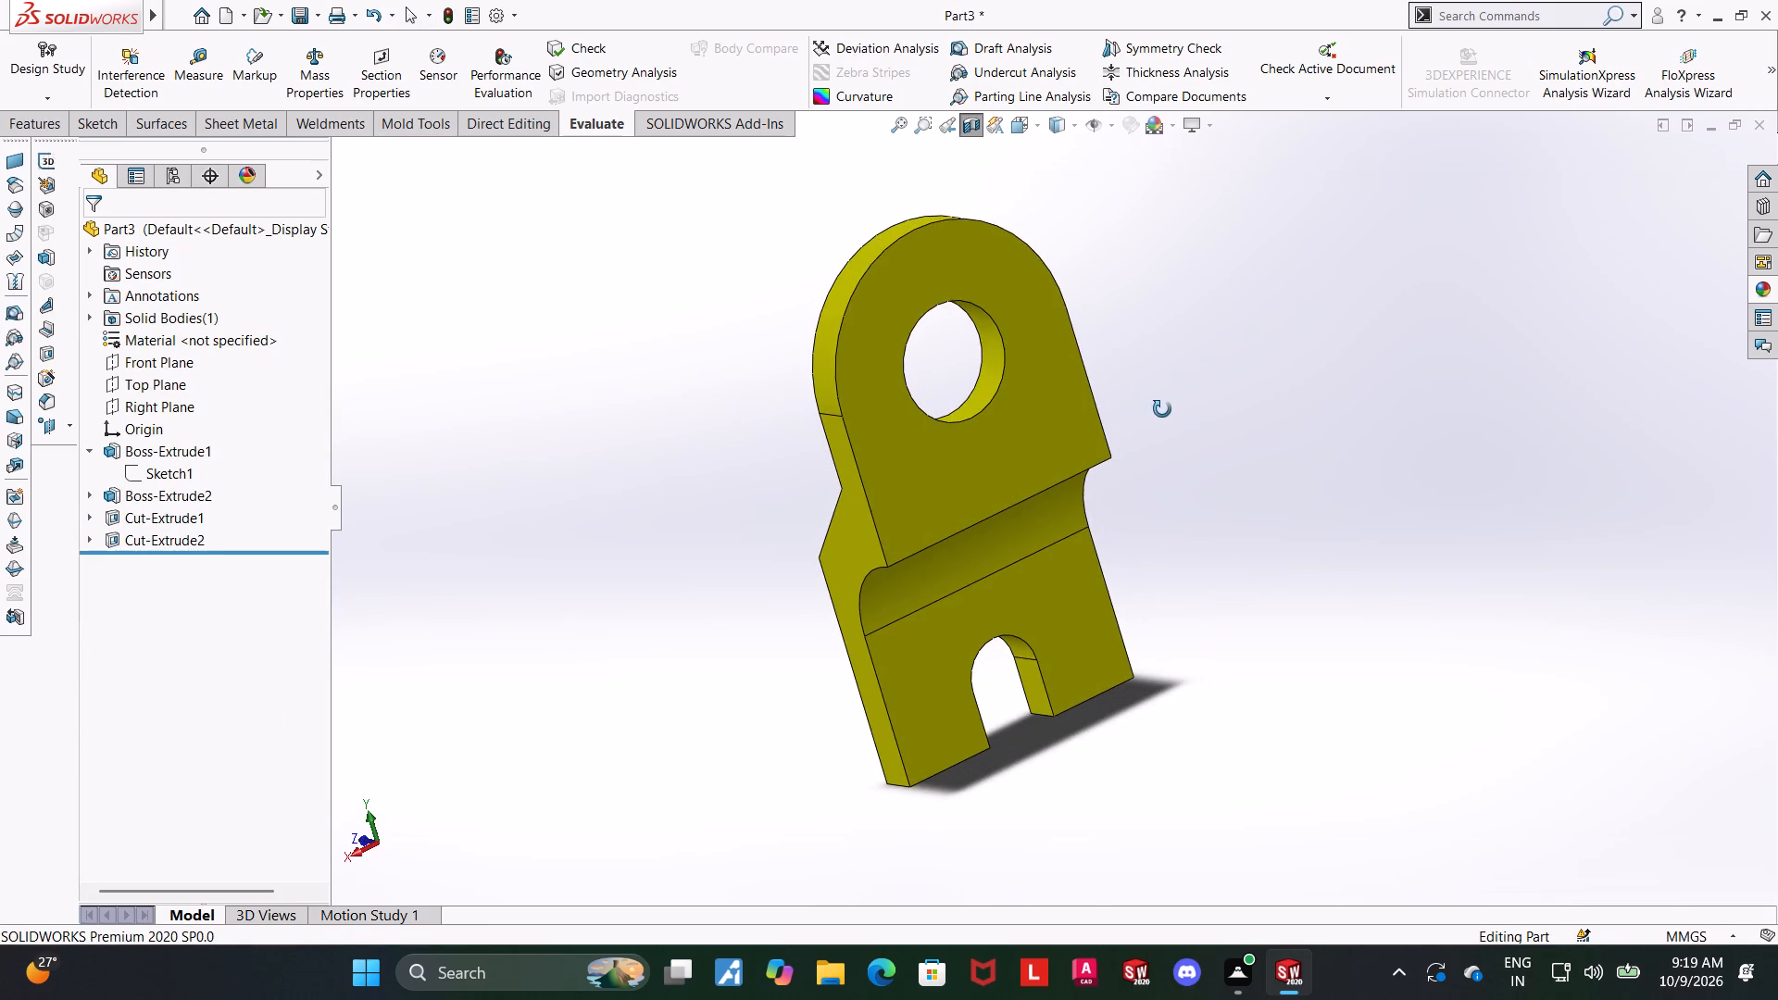
pyautogui.moveTo(1162, 409); pyautogui.dragTo(1163, 411, button='middle')
pyautogui.click(963, 126)
# Measure between the boss's rounded outer face and the cylindrical face of its through hole.
pyautogui.moveTo(1045, 345); pyautogui.dragTo(1132, 334, button='middle')
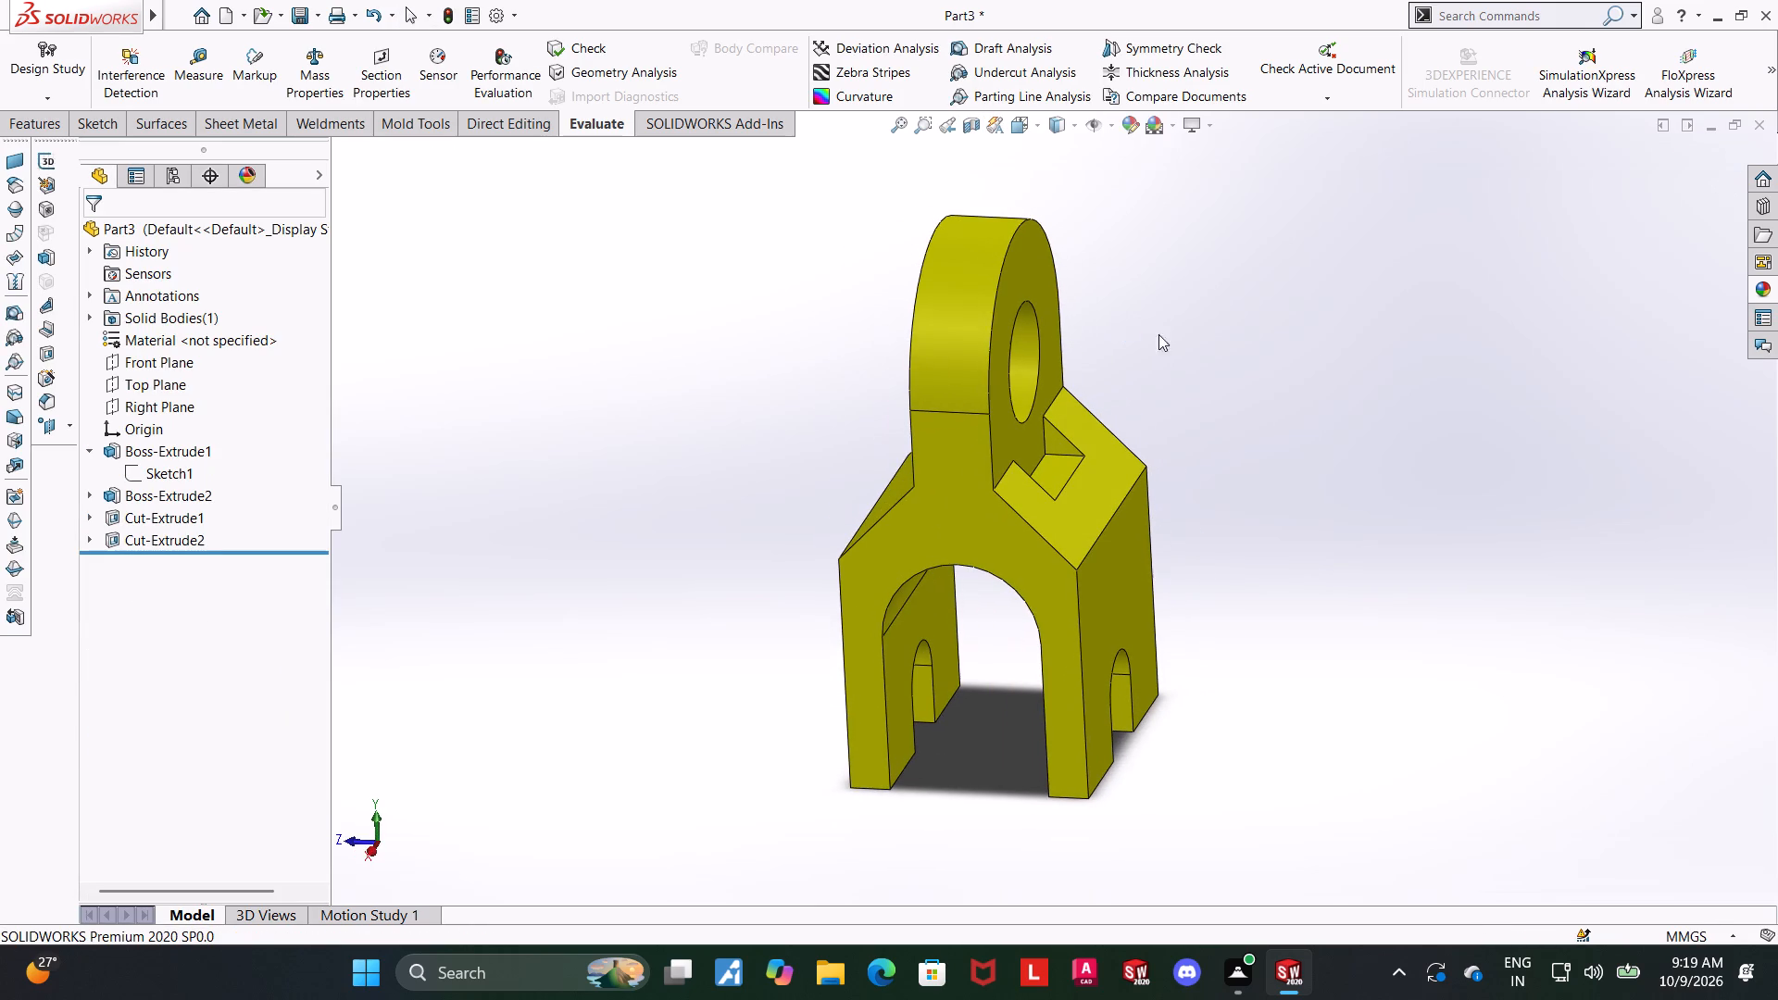
pyautogui.click(192, 57)
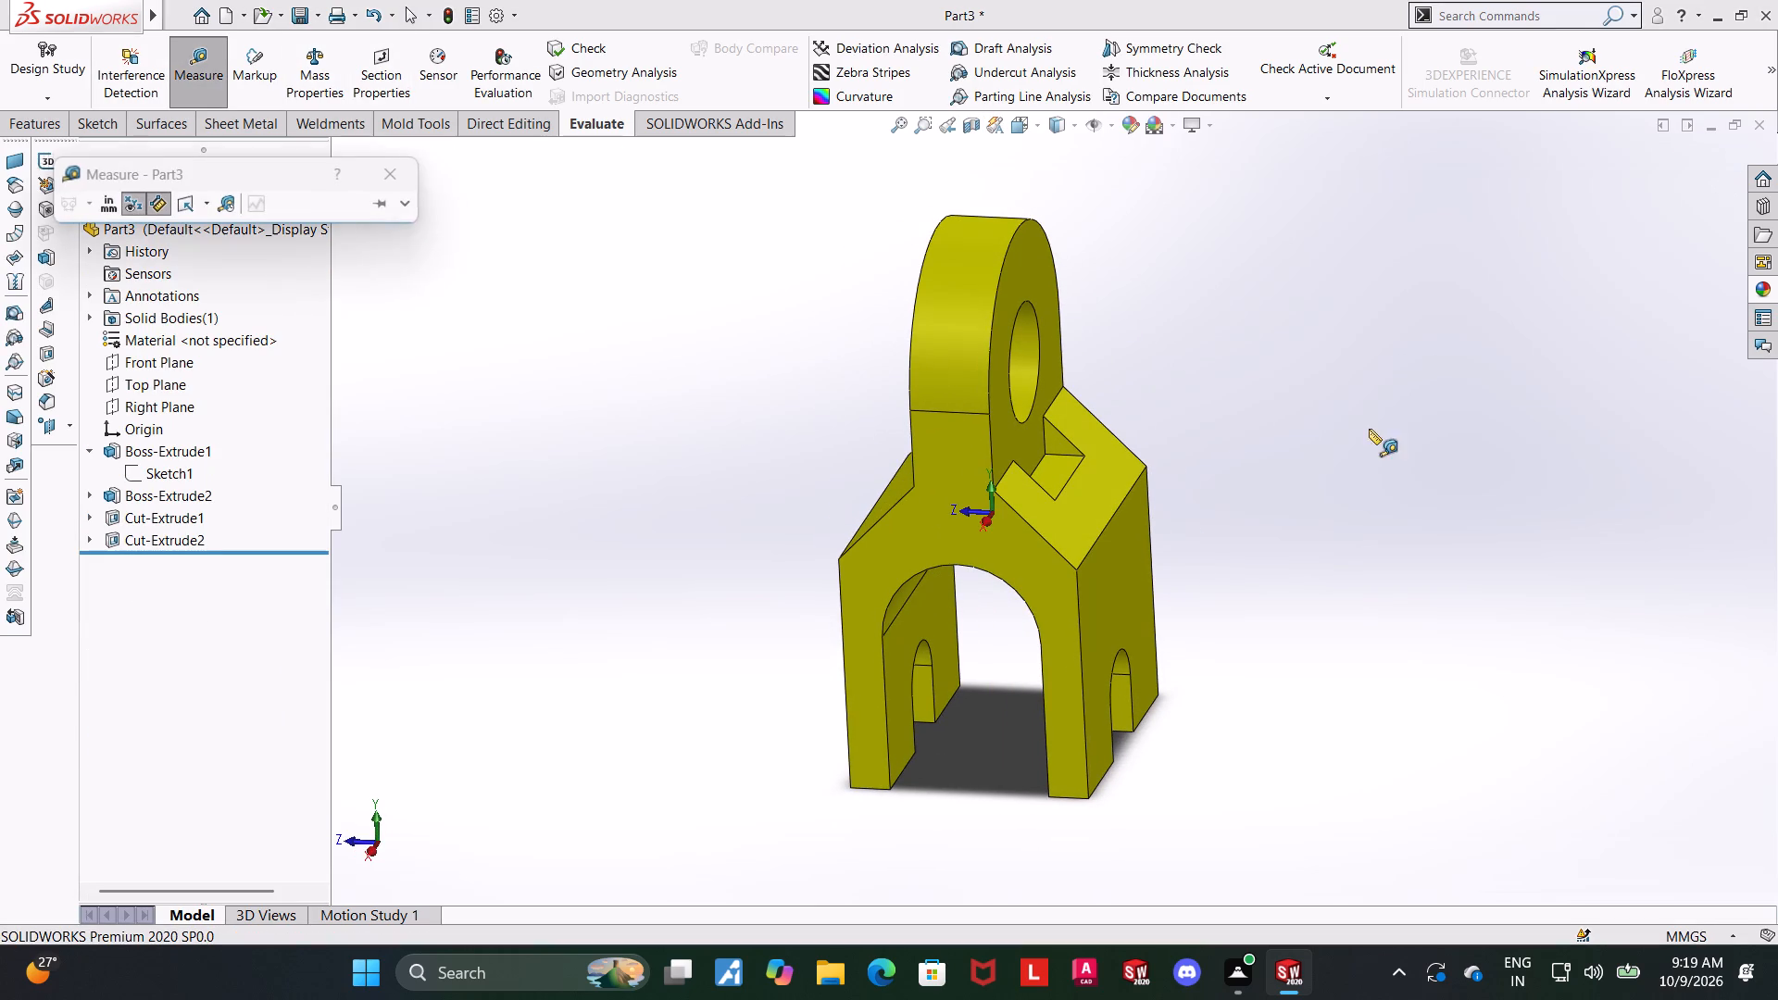
pyautogui.moveTo(1307, 423); pyautogui.dragTo(1290, 565, button='middle')
pyautogui.moveTo(1177, 436); pyautogui.dragTo(1190, 503, button='middle')
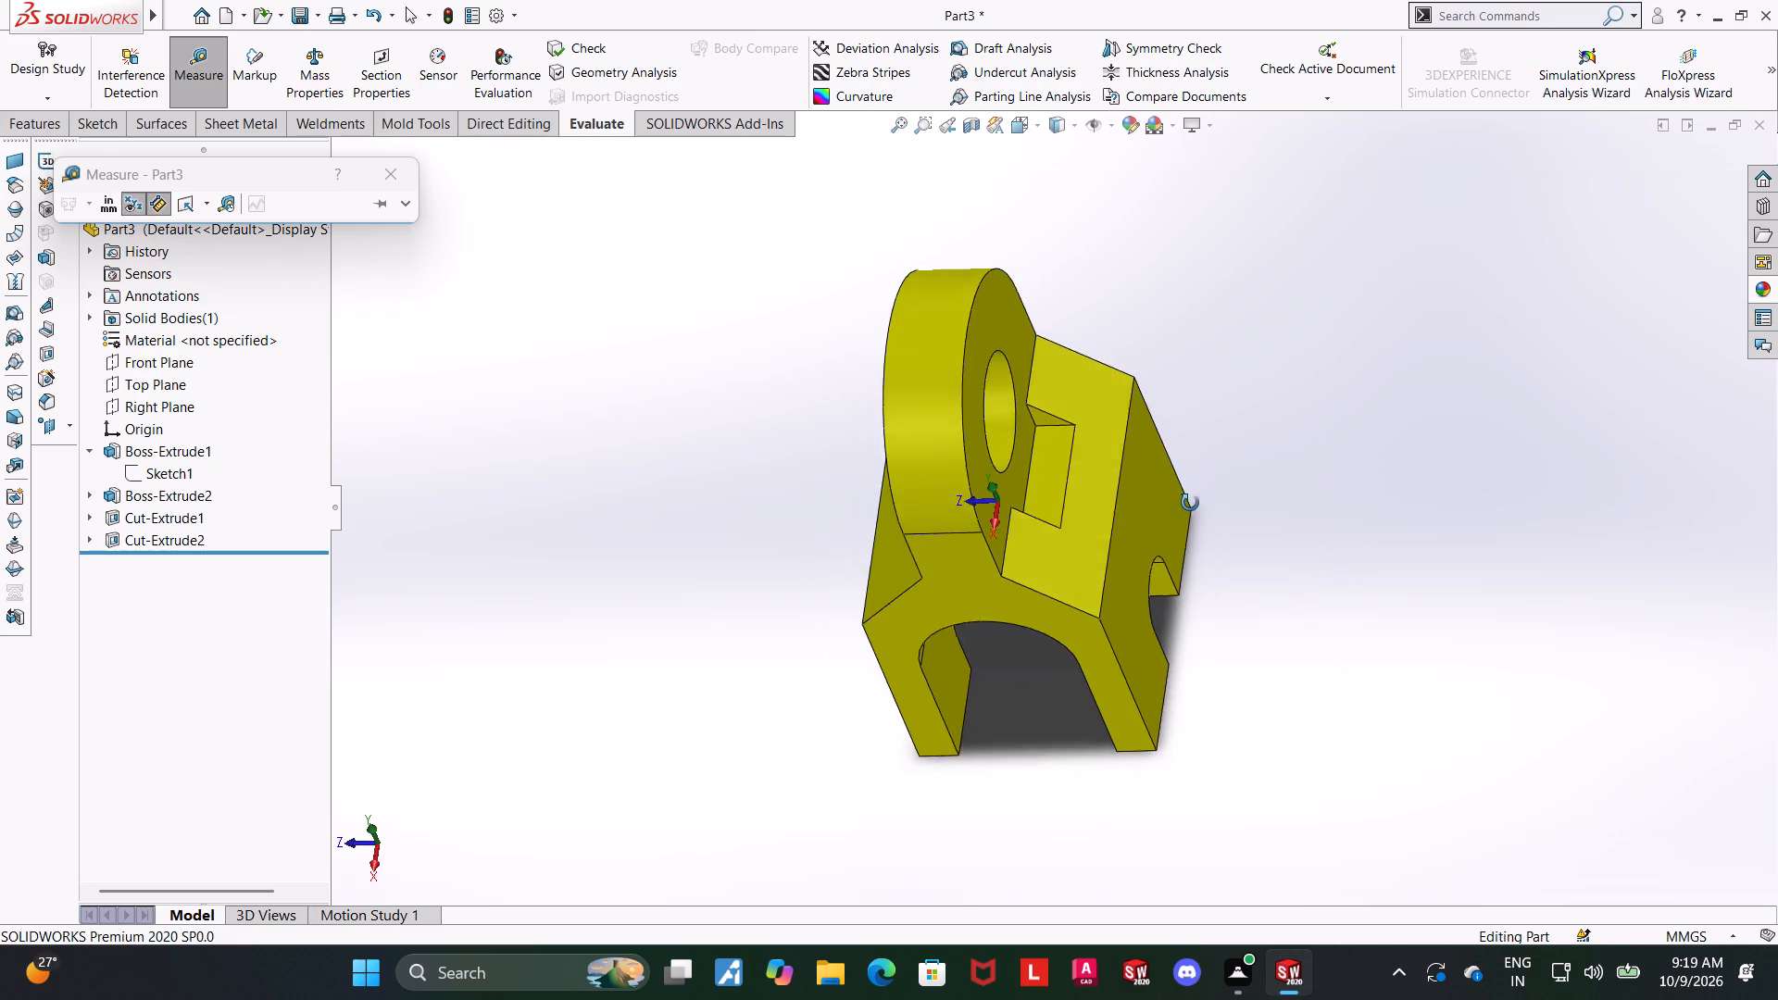
pyautogui.moveTo(1190, 503); pyautogui.dragTo(1196, 556, button='middle')
pyautogui.click(949, 371)
pyautogui.moveTo(1238, 438); pyautogui.dragTo(1151, 368, button='middle')
pyautogui.click(947, 423)
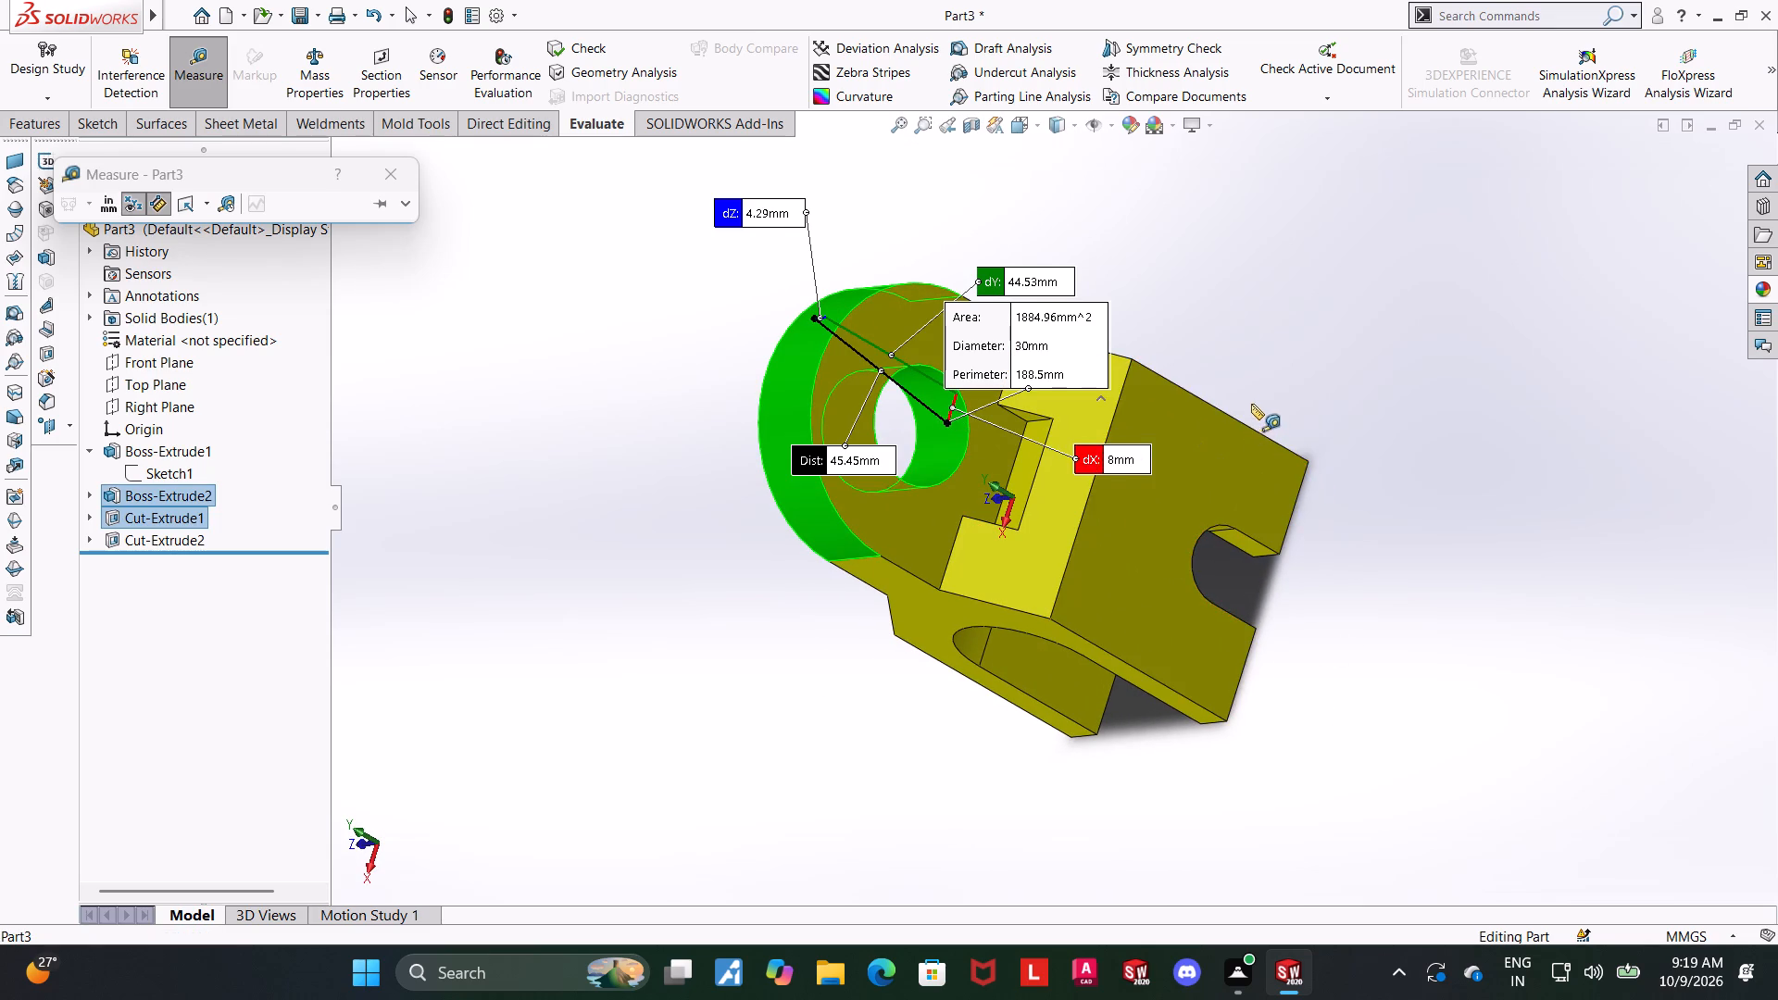
pyautogui.moveTo(1256, 395); pyautogui.dragTo(1213, 345, button='middle')
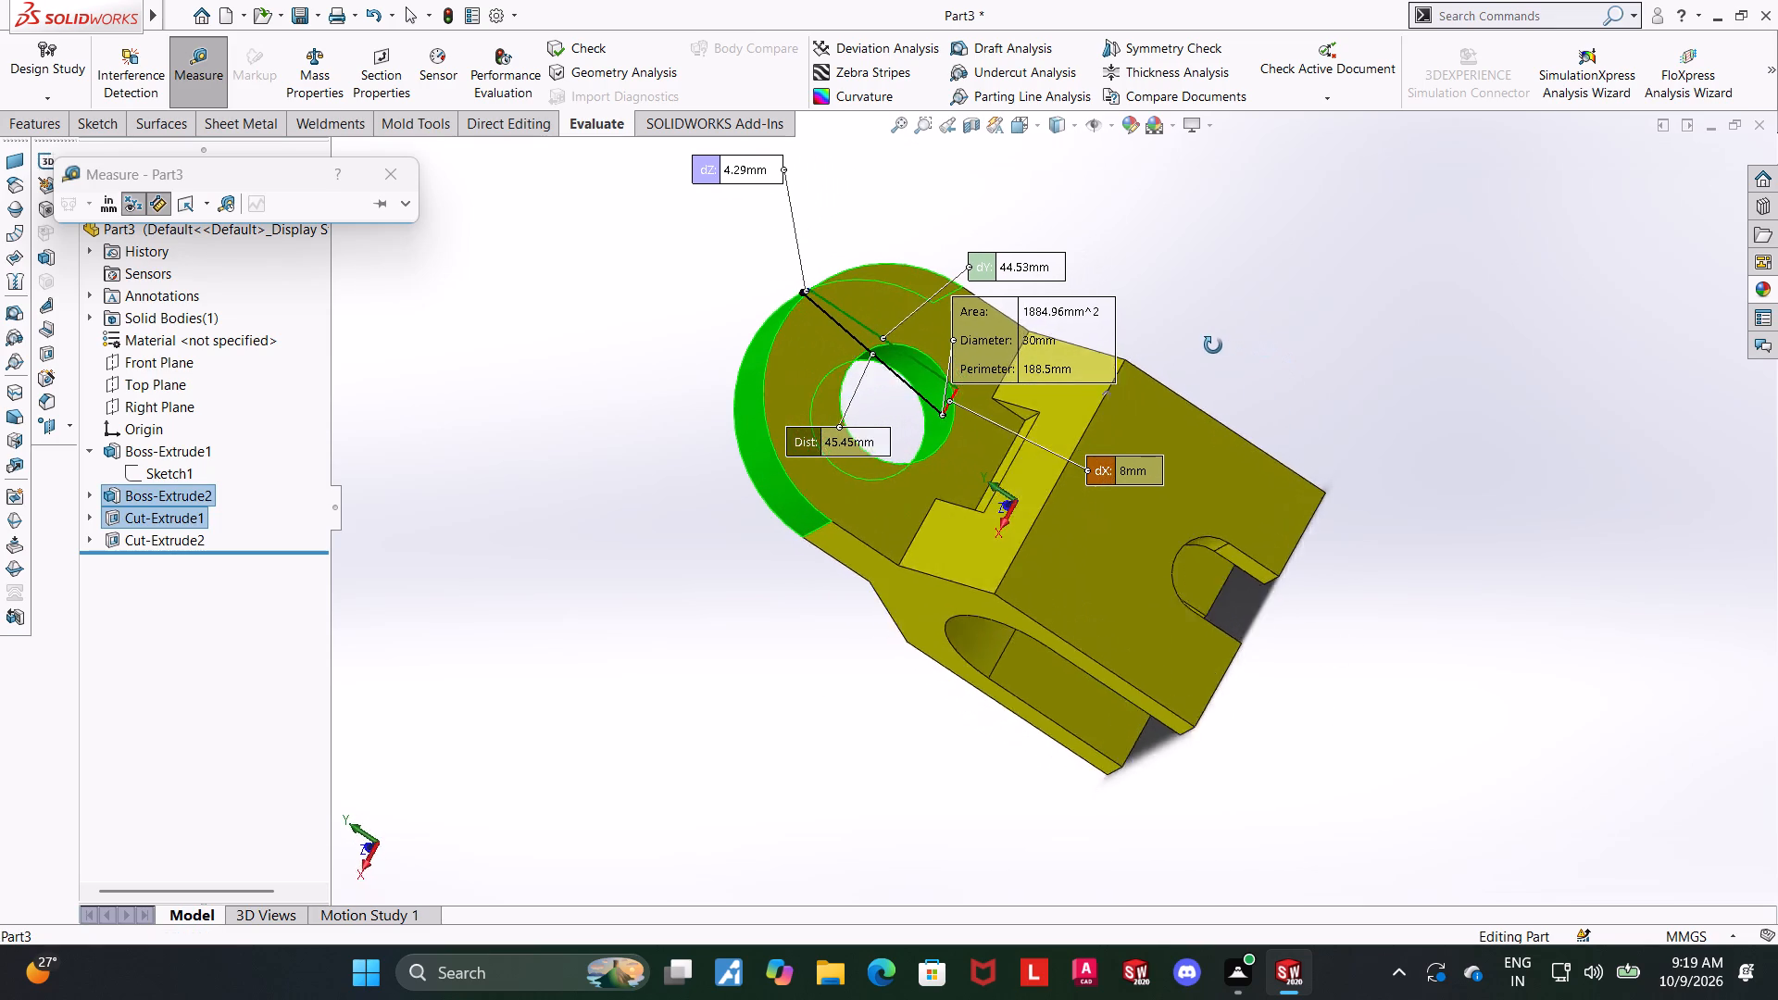
pyautogui.moveTo(1213, 345); pyautogui.dragTo(1268, 365, button='middle')
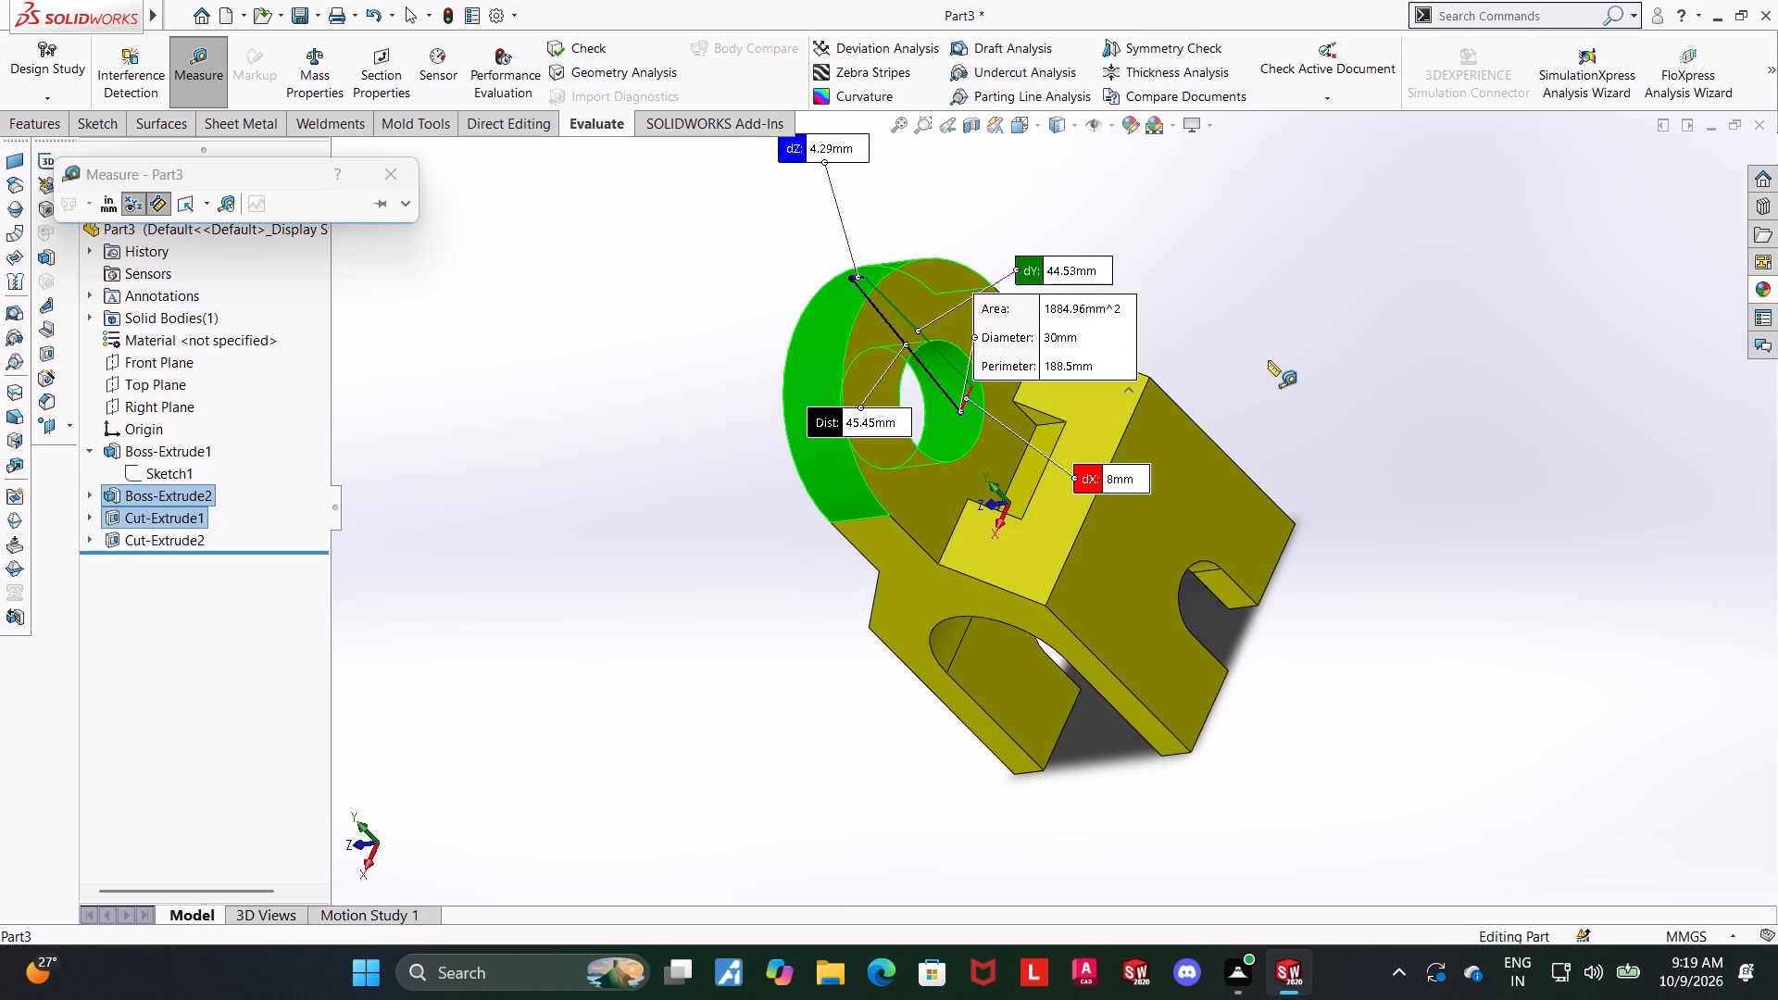
pyautogui.scroll(-2, 1264, 369)
pyautogui.press('Escape')
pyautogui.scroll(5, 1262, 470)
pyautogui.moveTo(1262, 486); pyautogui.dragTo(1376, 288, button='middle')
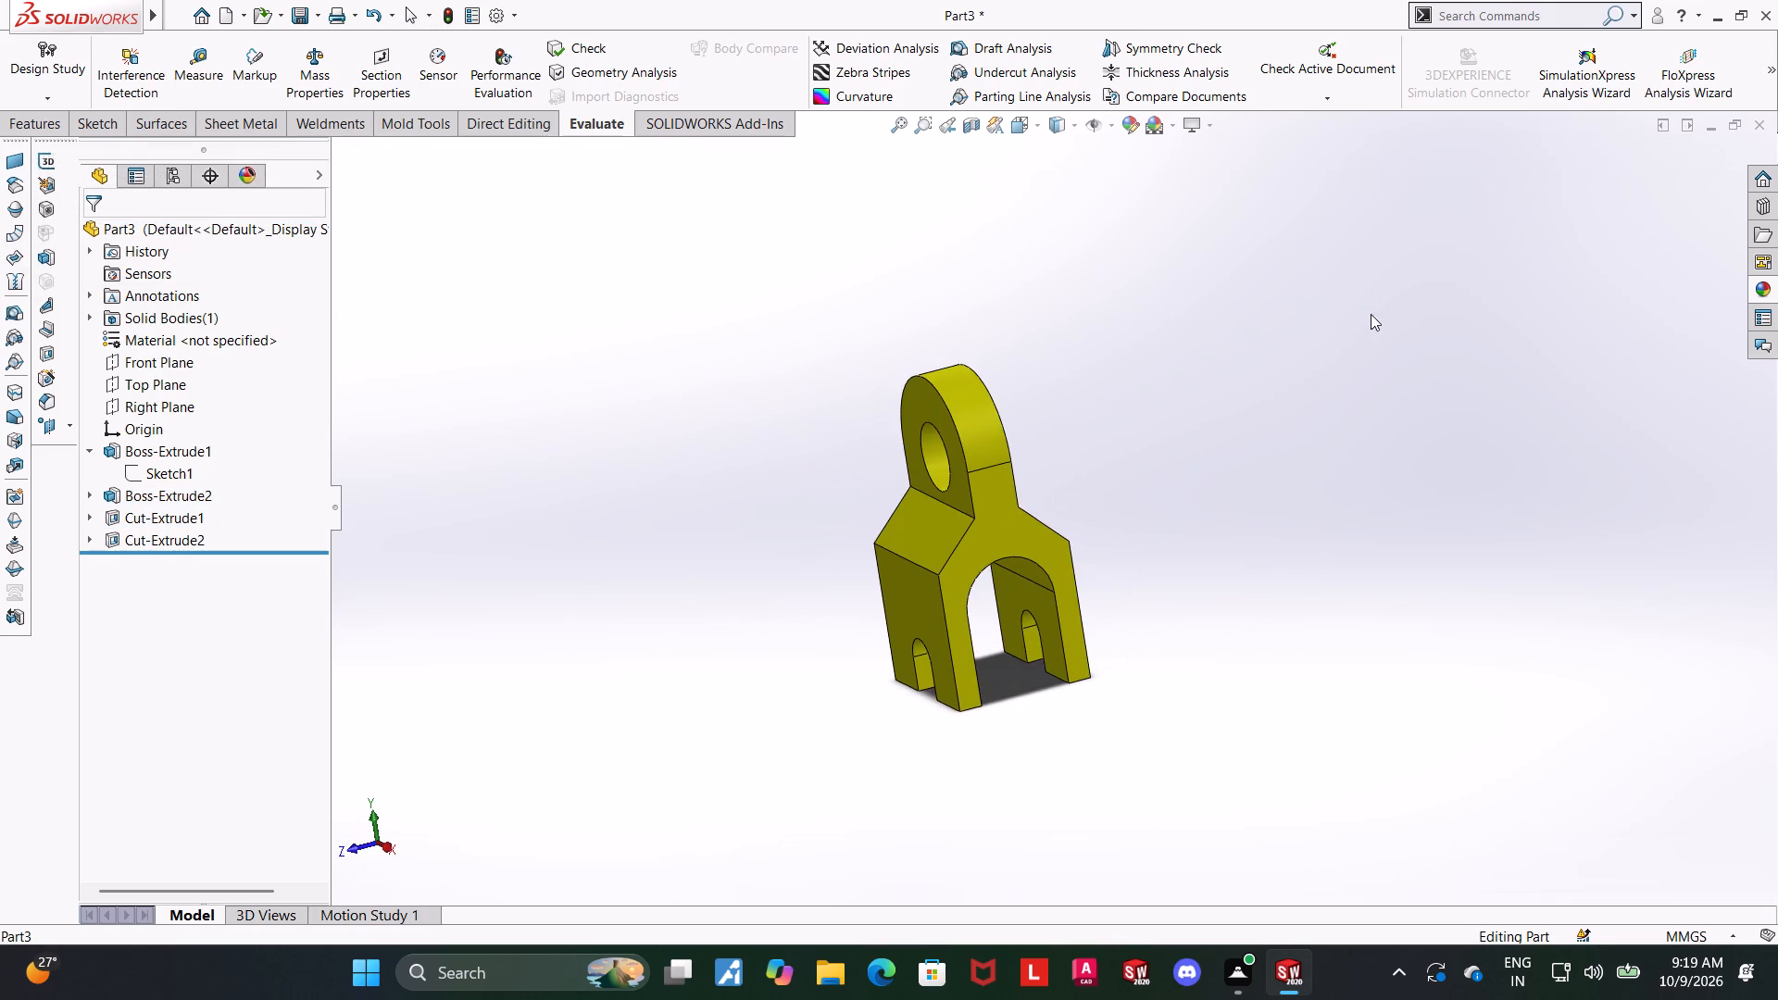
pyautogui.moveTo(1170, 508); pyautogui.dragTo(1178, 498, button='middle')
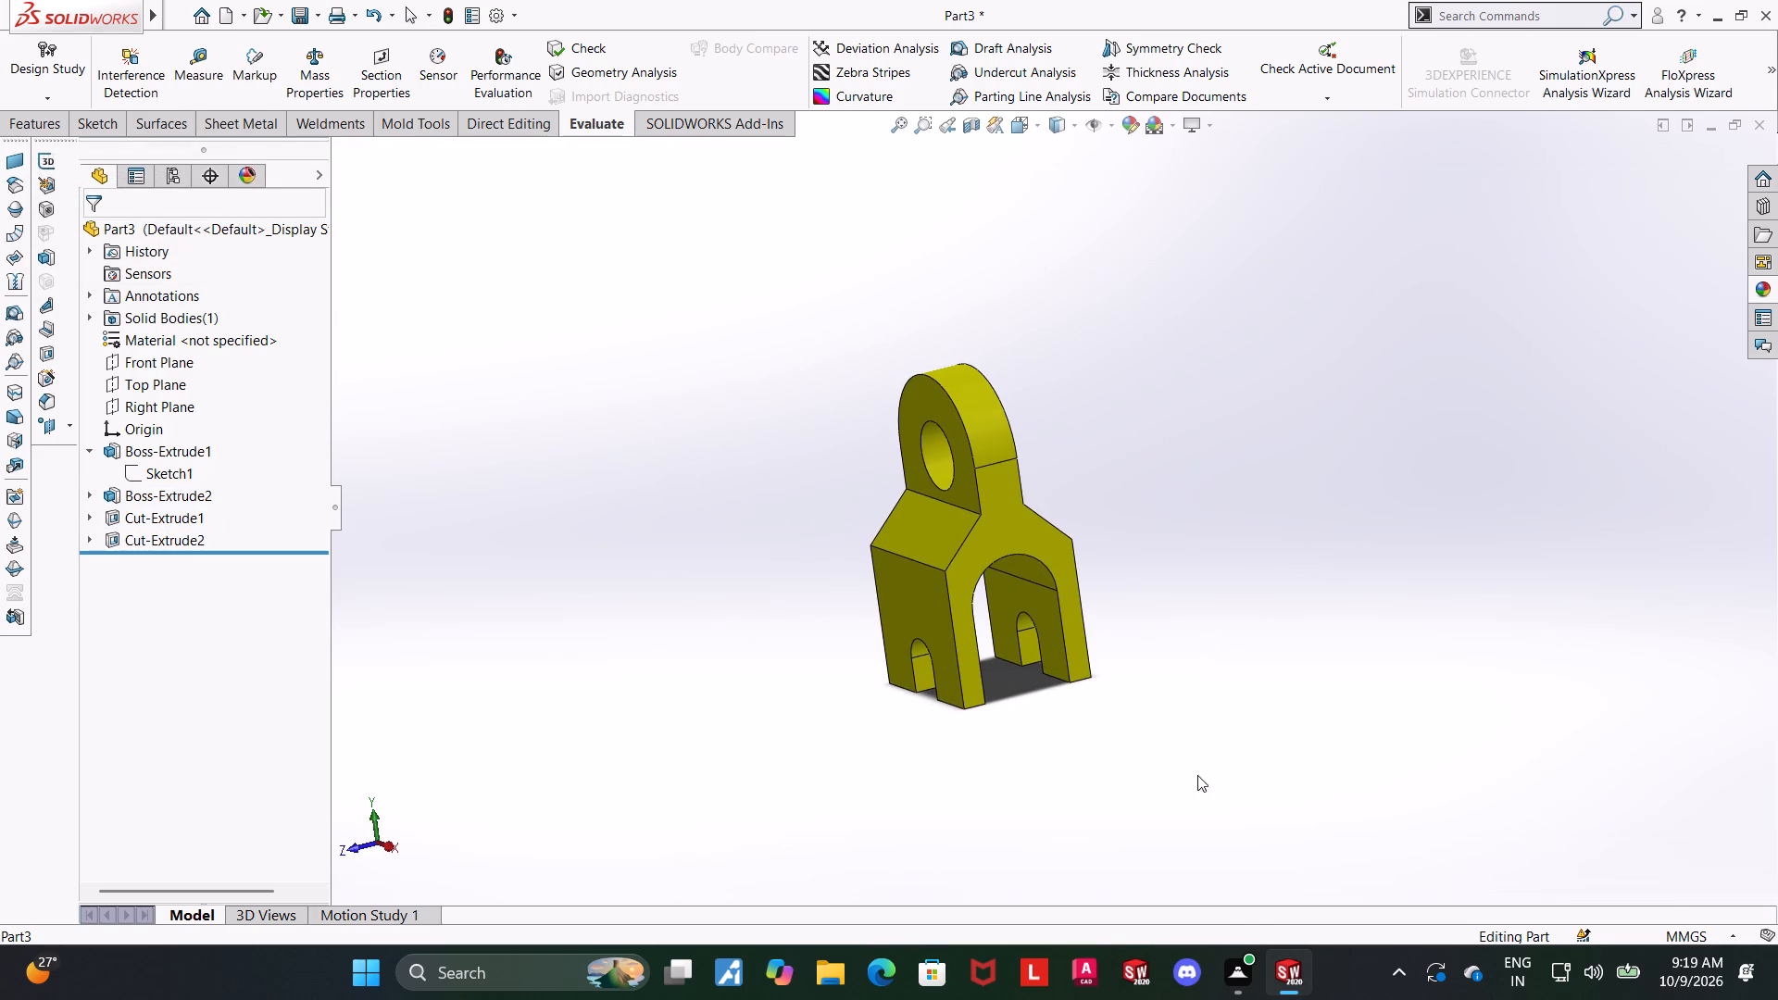
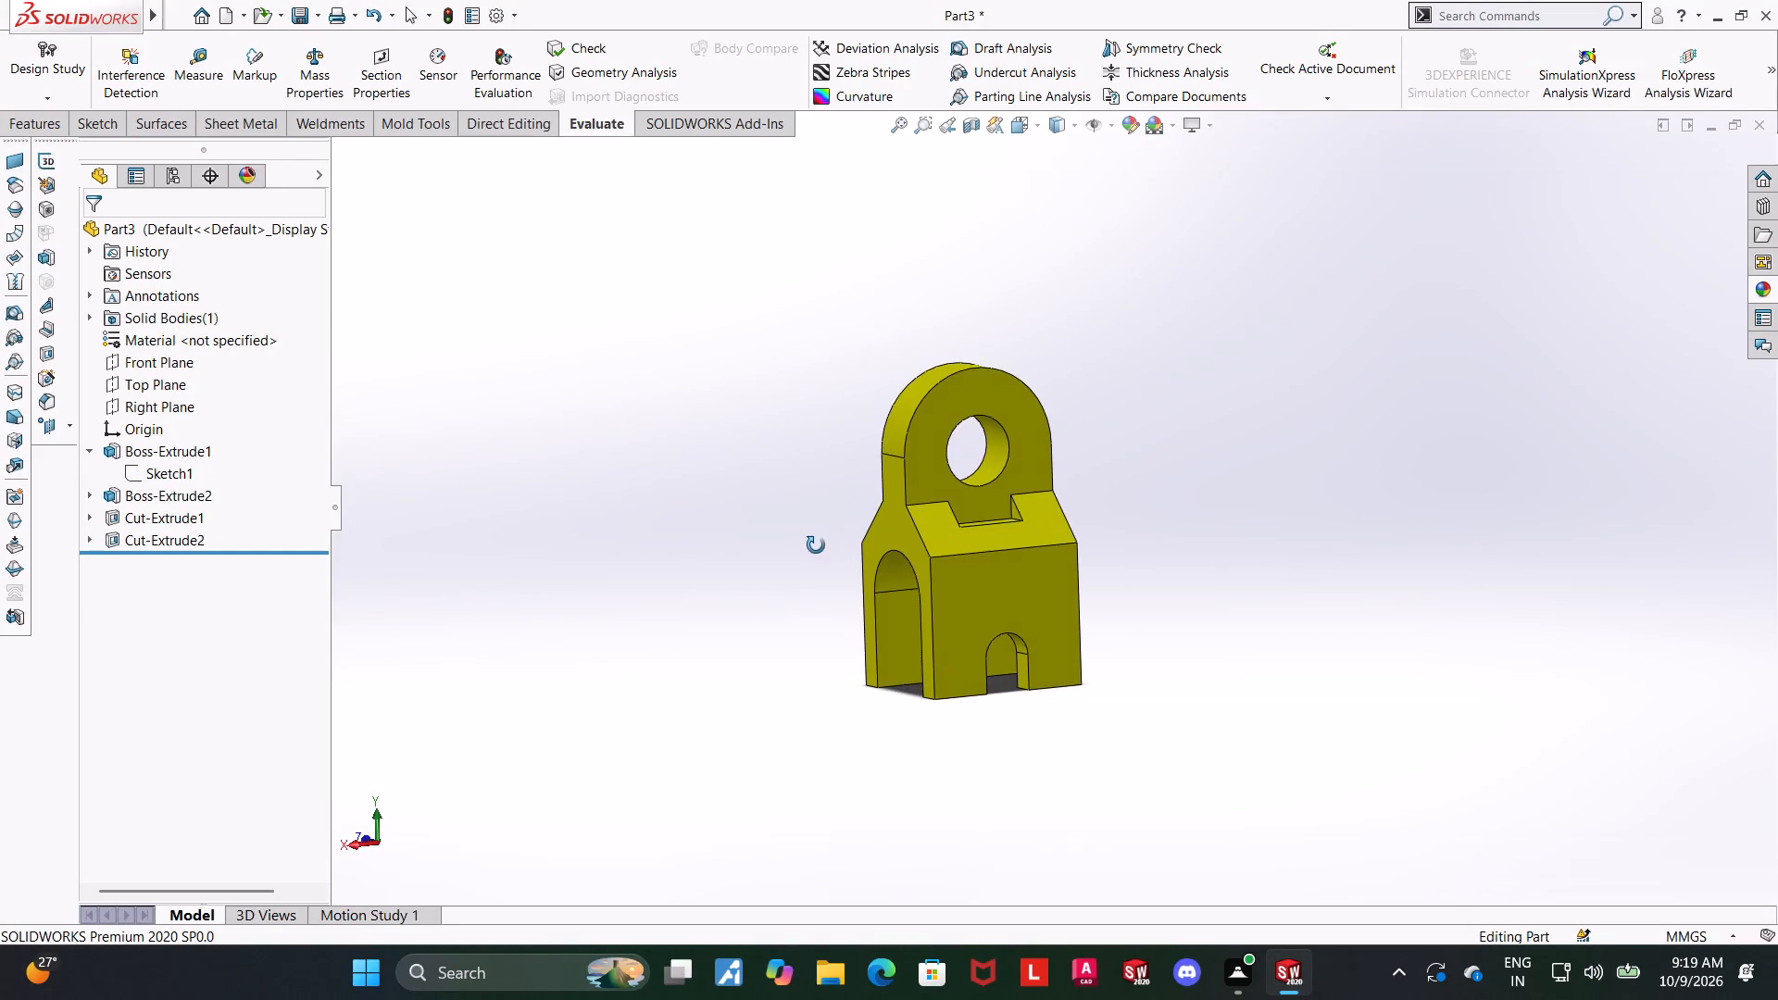
# Measure between the bottom edge and the upper horizontal edge of the body's outer wall with the small arched opening.
pyautogui.scroll(-4, 1064, 554)
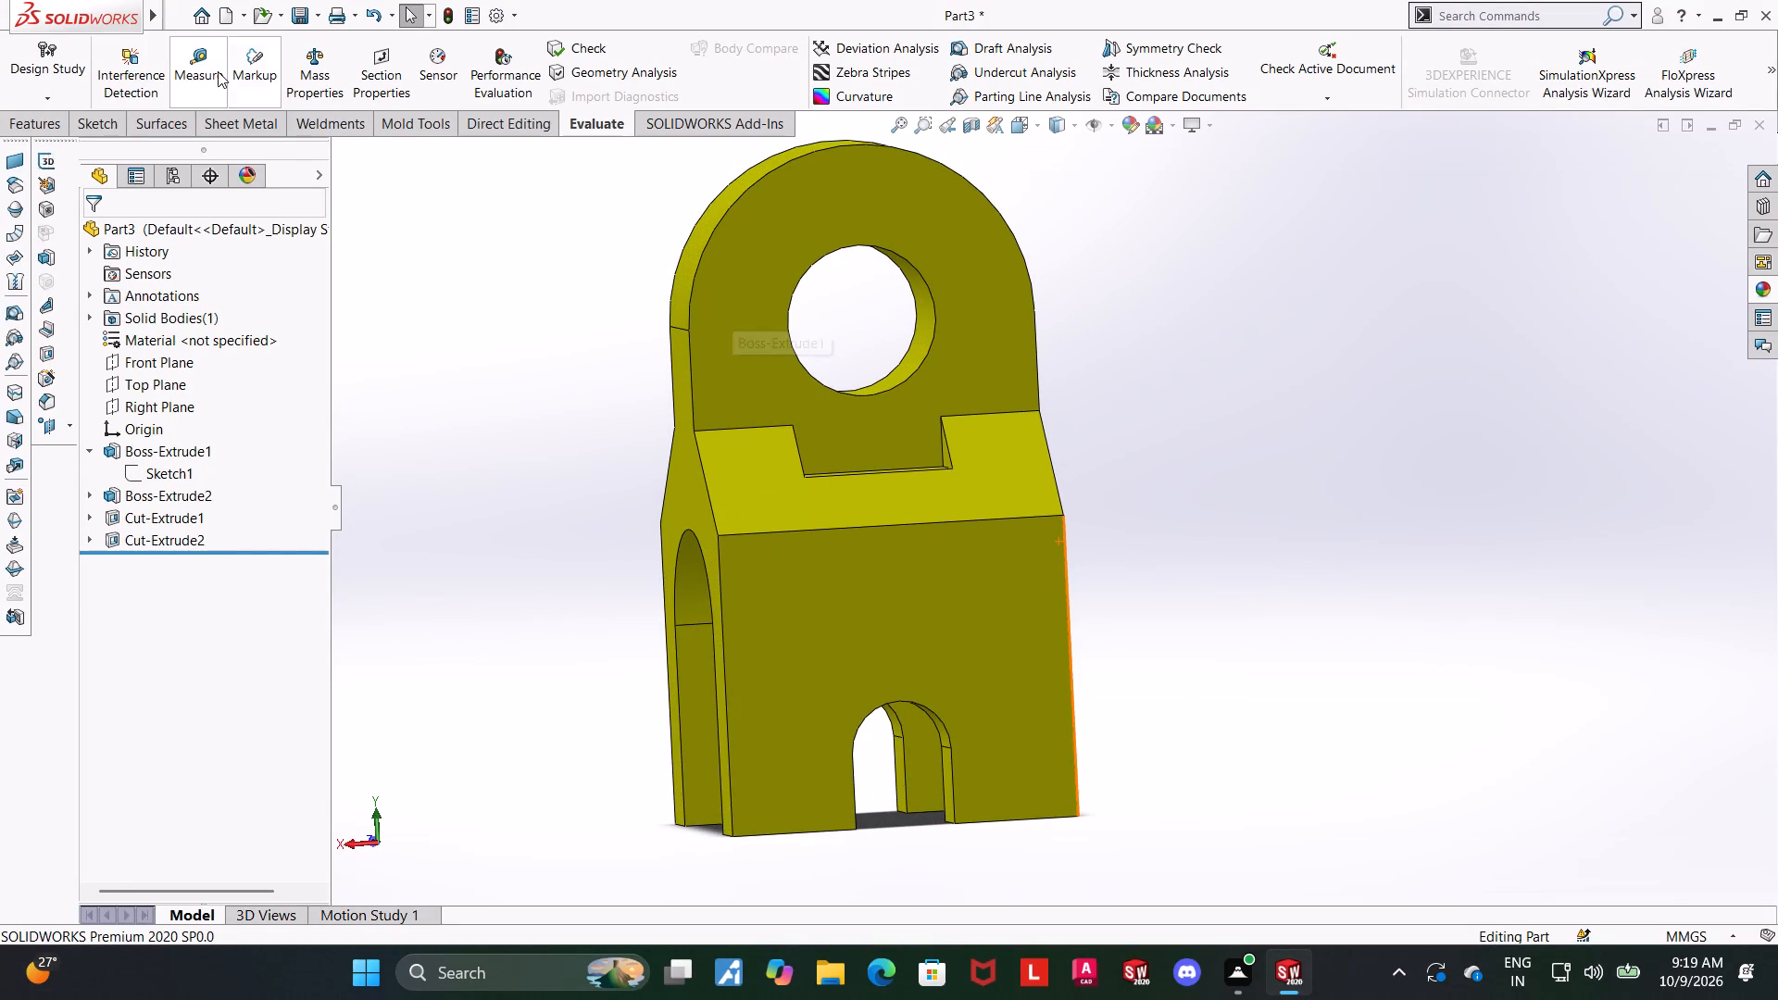
pyautogui.click(201, 63)
pyautogui.moveTo(786, 805); pyautogui.dragTo(823, 839, button='middle')
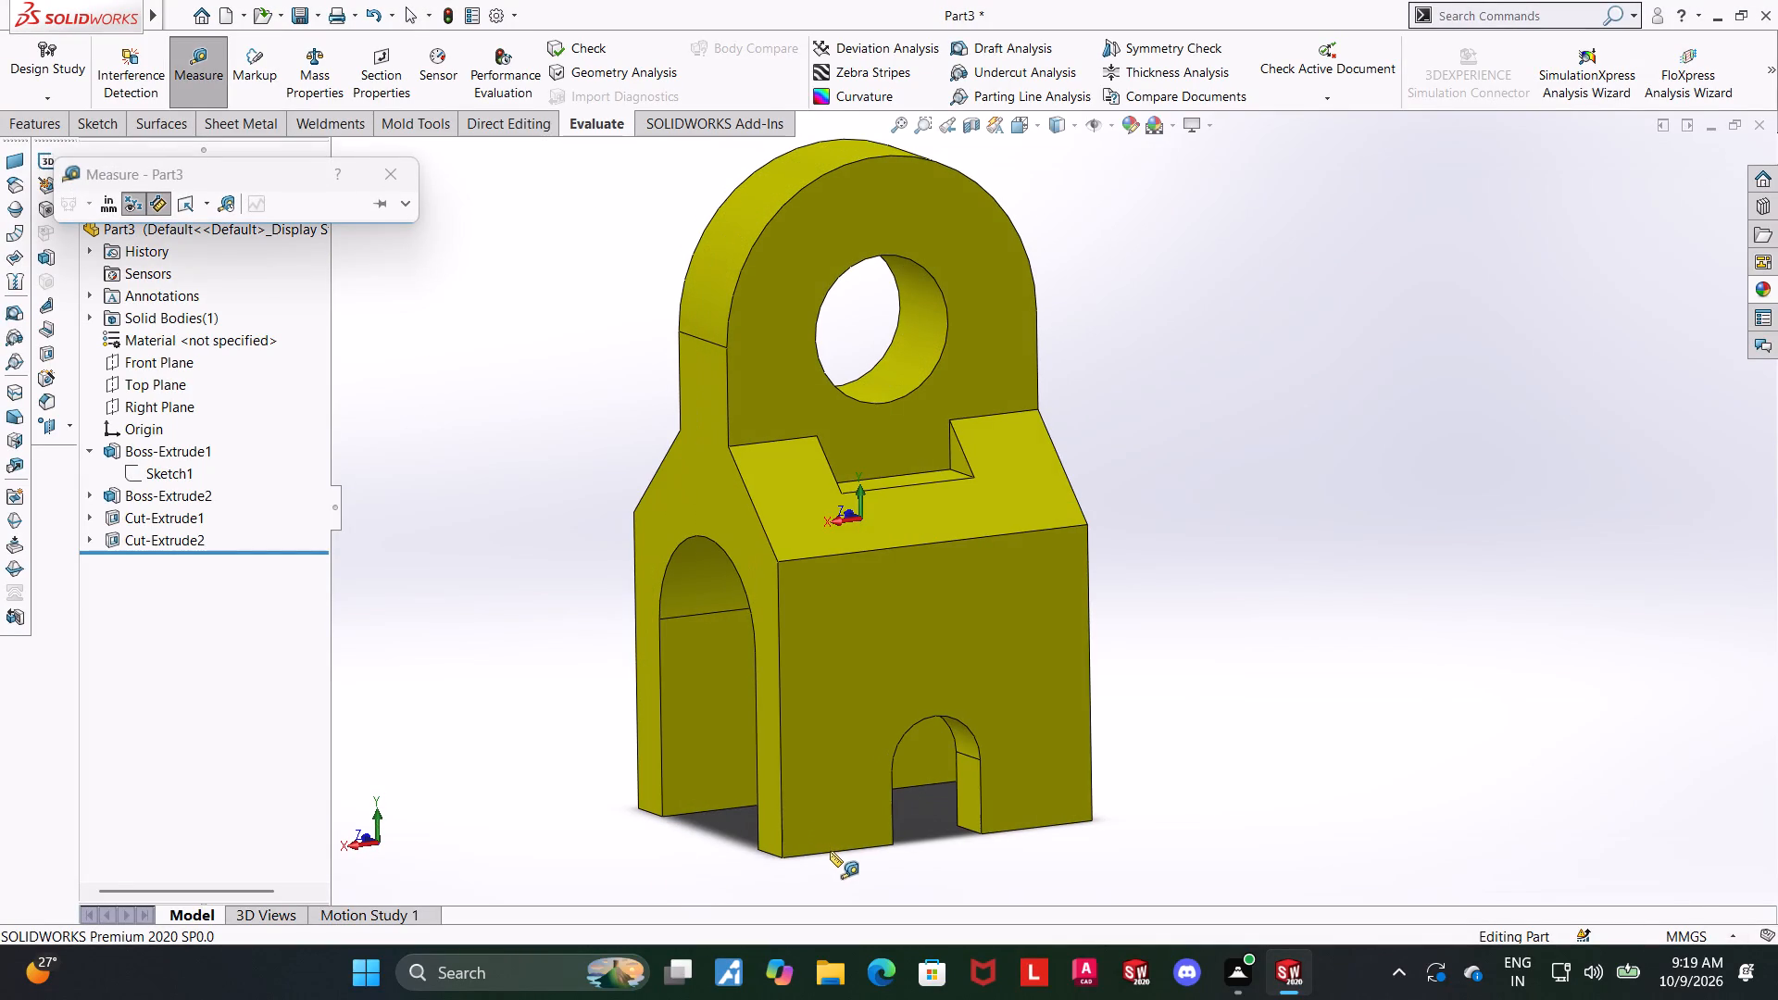
pyautogui.click(830, 851)
pyautogui.click(820, 554)
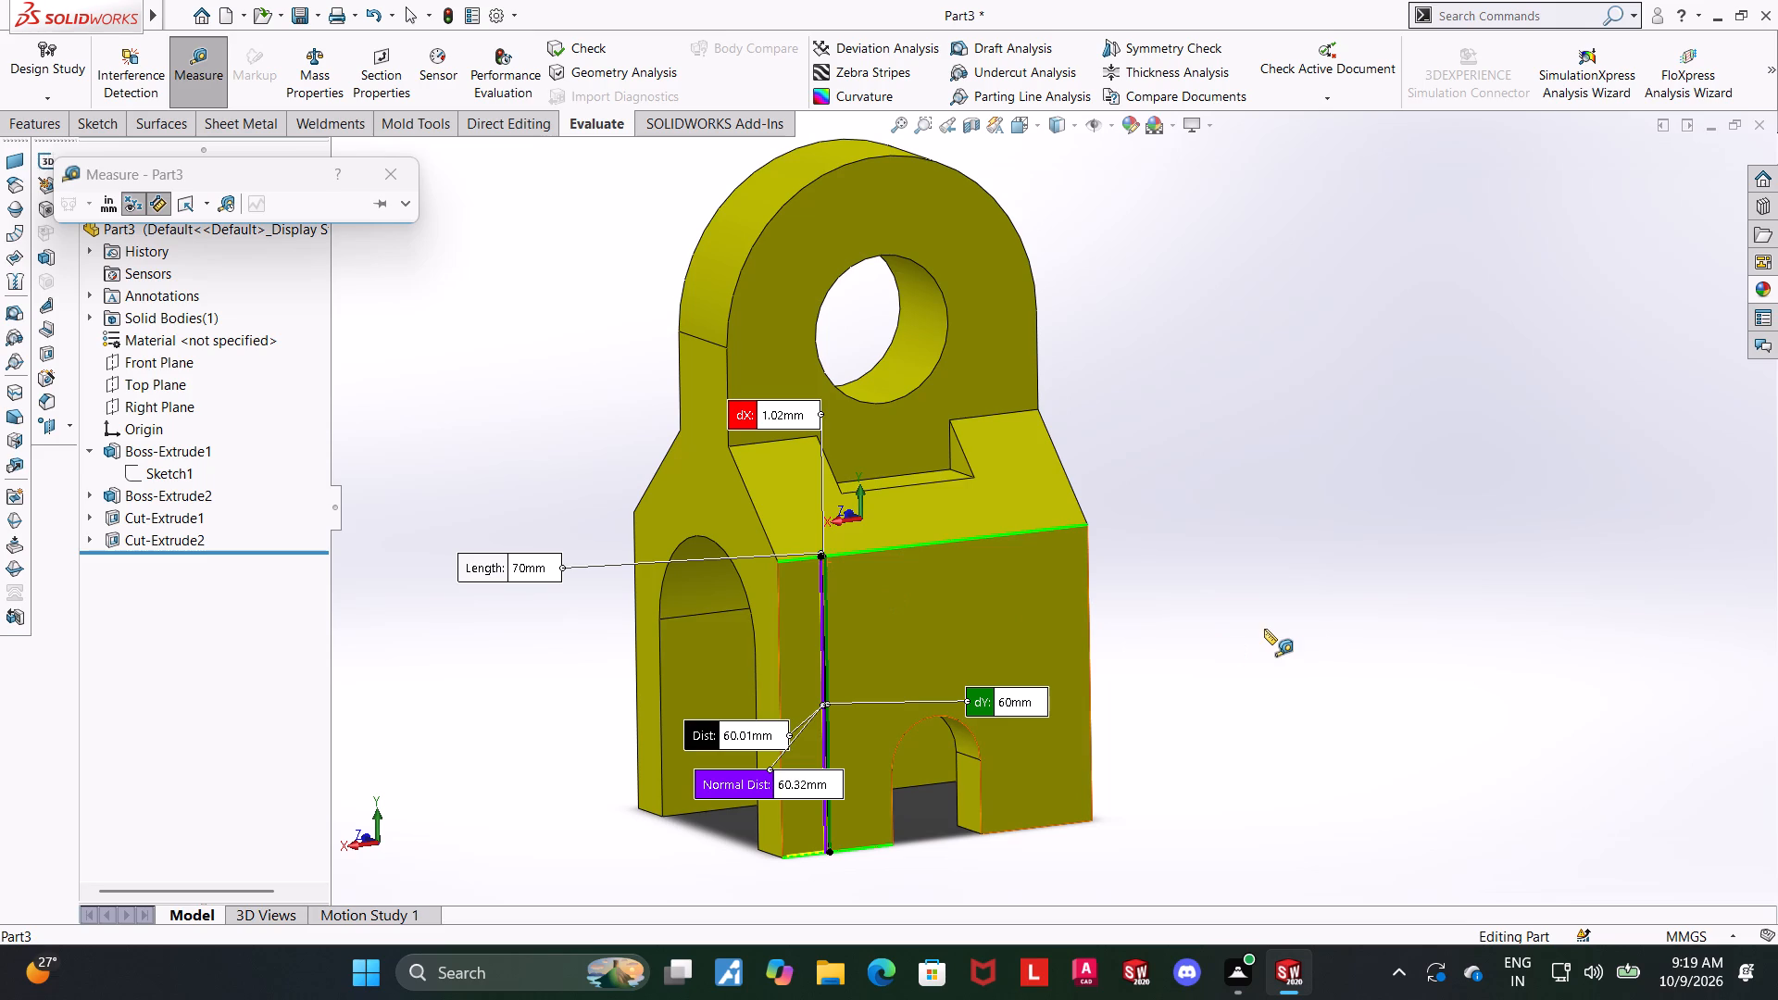
pyautogui.press('Escape')
# Mirror the sloped shoulder's pocket cut, Cut-Extrude2, about the Front Plane onto the opposite shoulder.
pyautogui.moveTo(1120, 464); pyautogui.dragTo(1224, 469, button='middle')
pyautogui.moveTo(825, 556); pyautogui.dragTo(833, 548, button='middle')
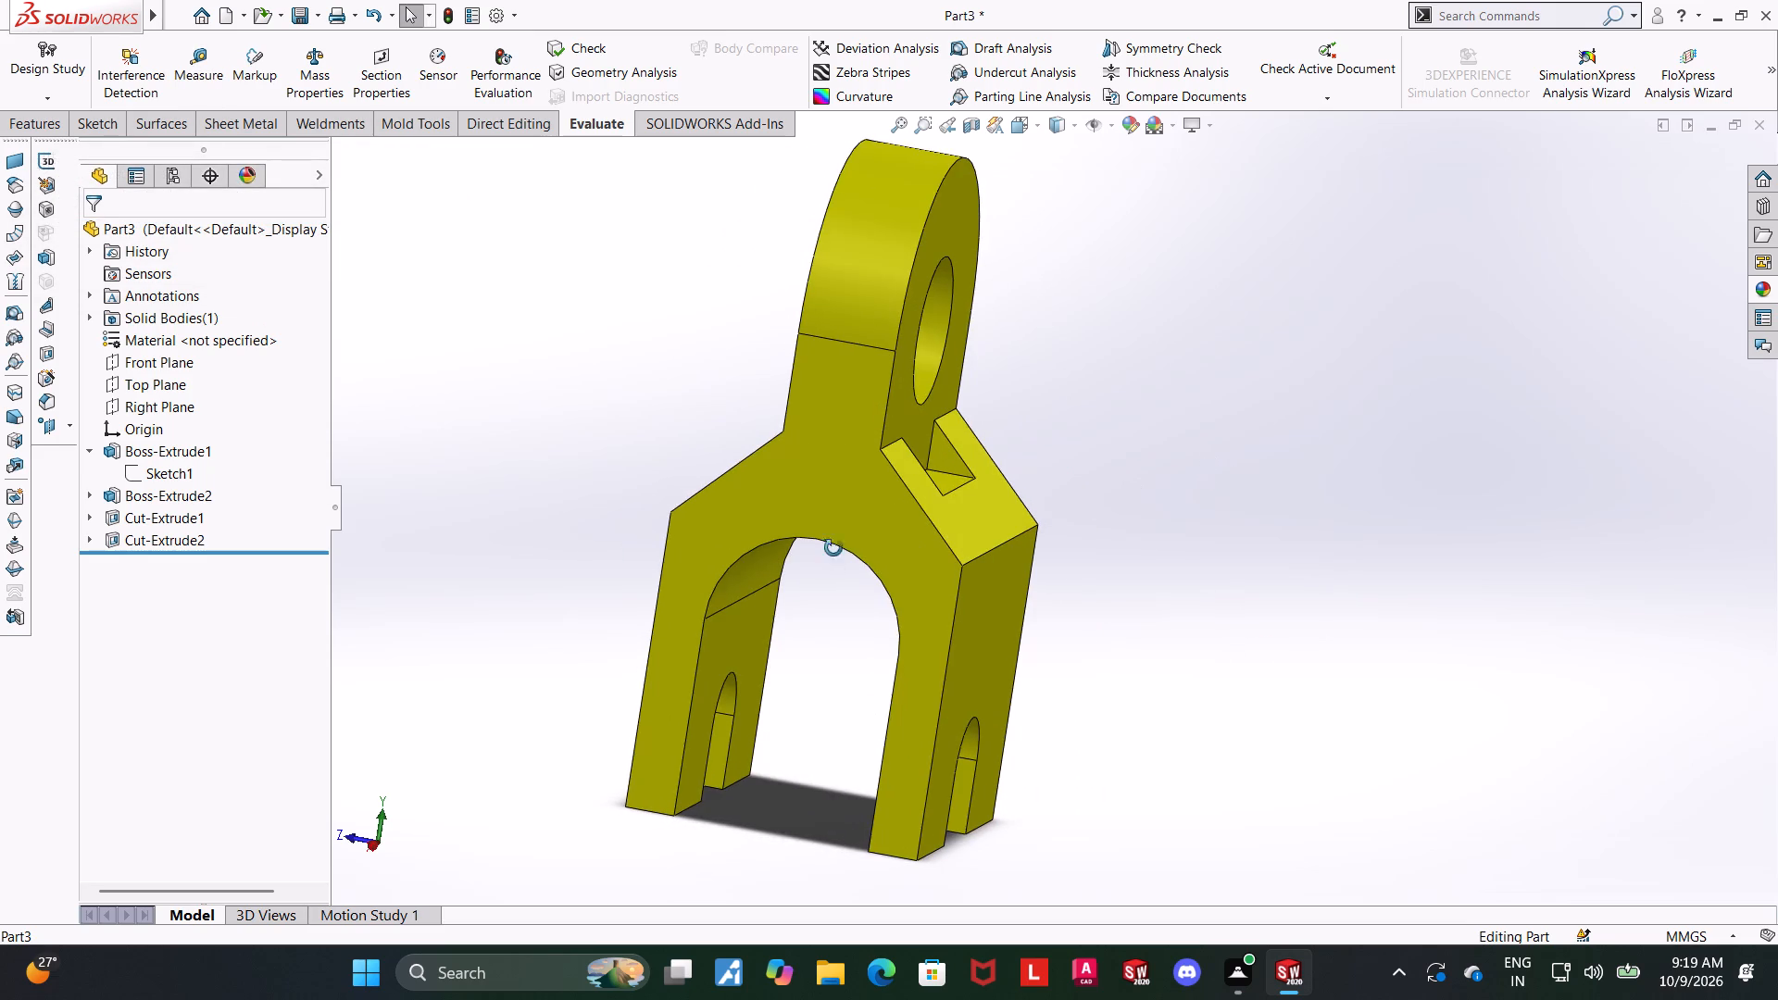
pyautogui.moveTo(833, 548); pyautogui.dragTo(927, 545, button='middle')
pyautogui.scroll(1, 1060, 434)
pyautogui.moveTo(1060, 435); pyautogui.dragTo(1049, 473, button='middle')
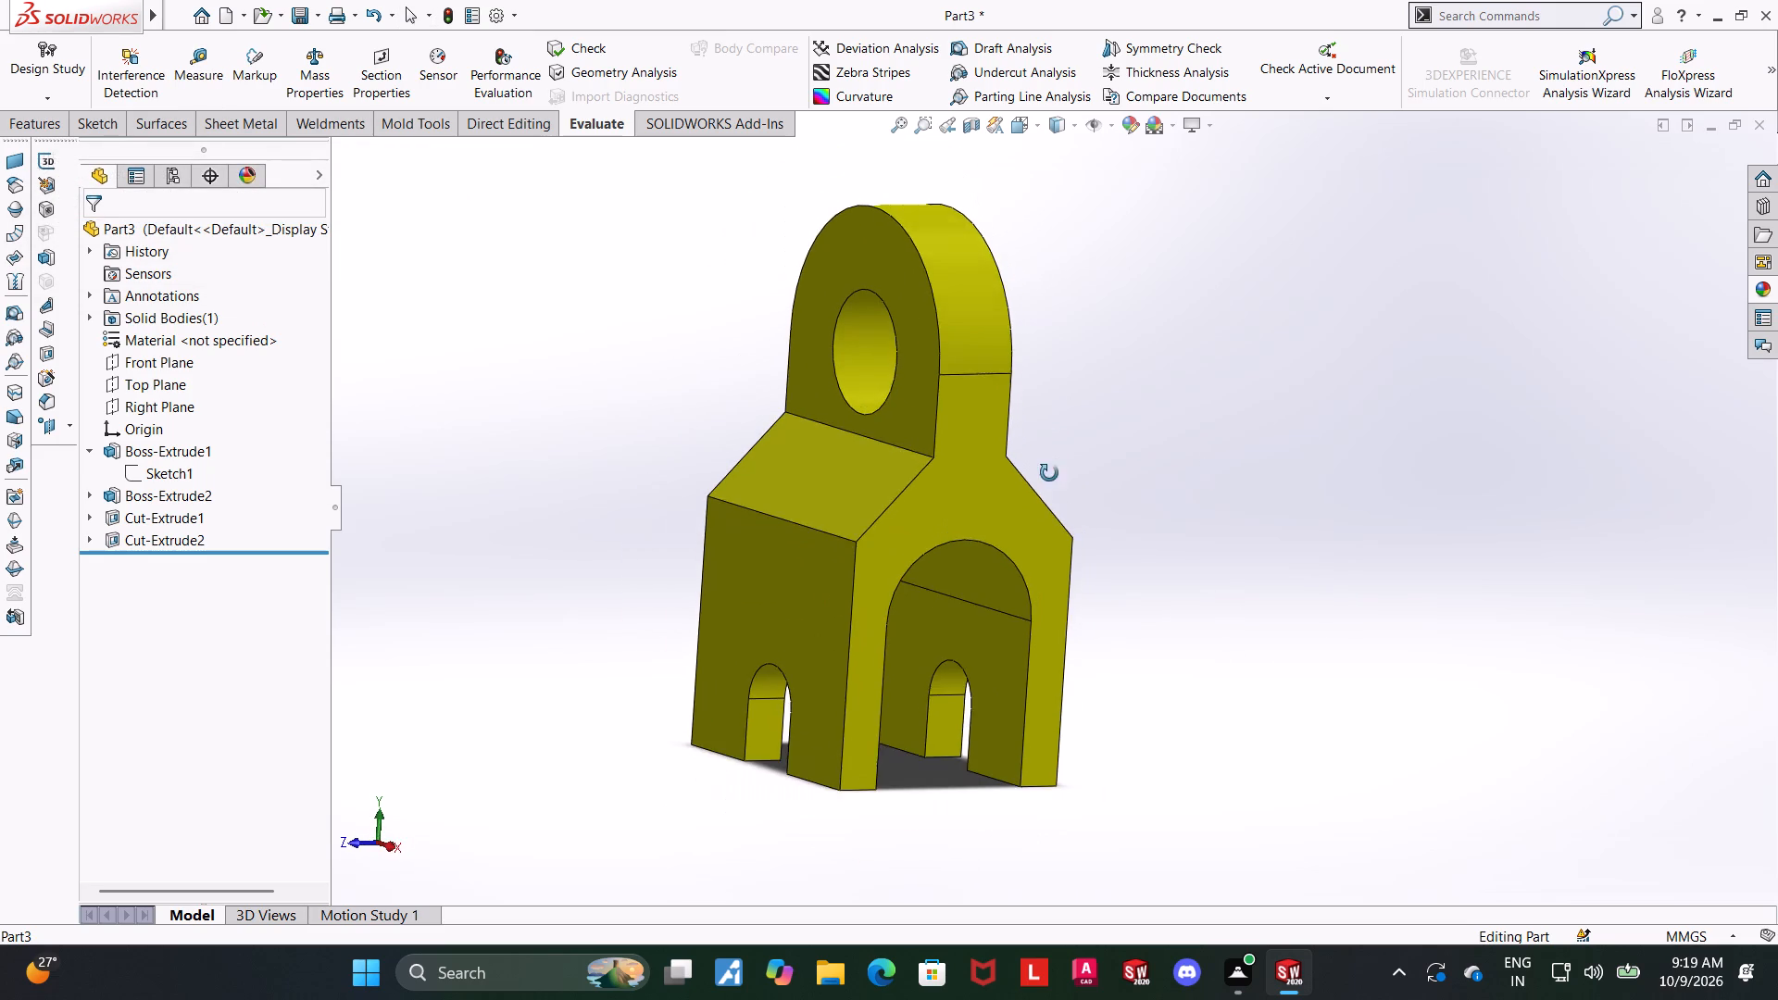
pyautogui.moveTo(1049, 473); pyautogui.dragTo(1048, 475, button='middle')
pyautogui.moveTo(1096, 456); pyautogui.dragTo(1003, 460, button='middle')
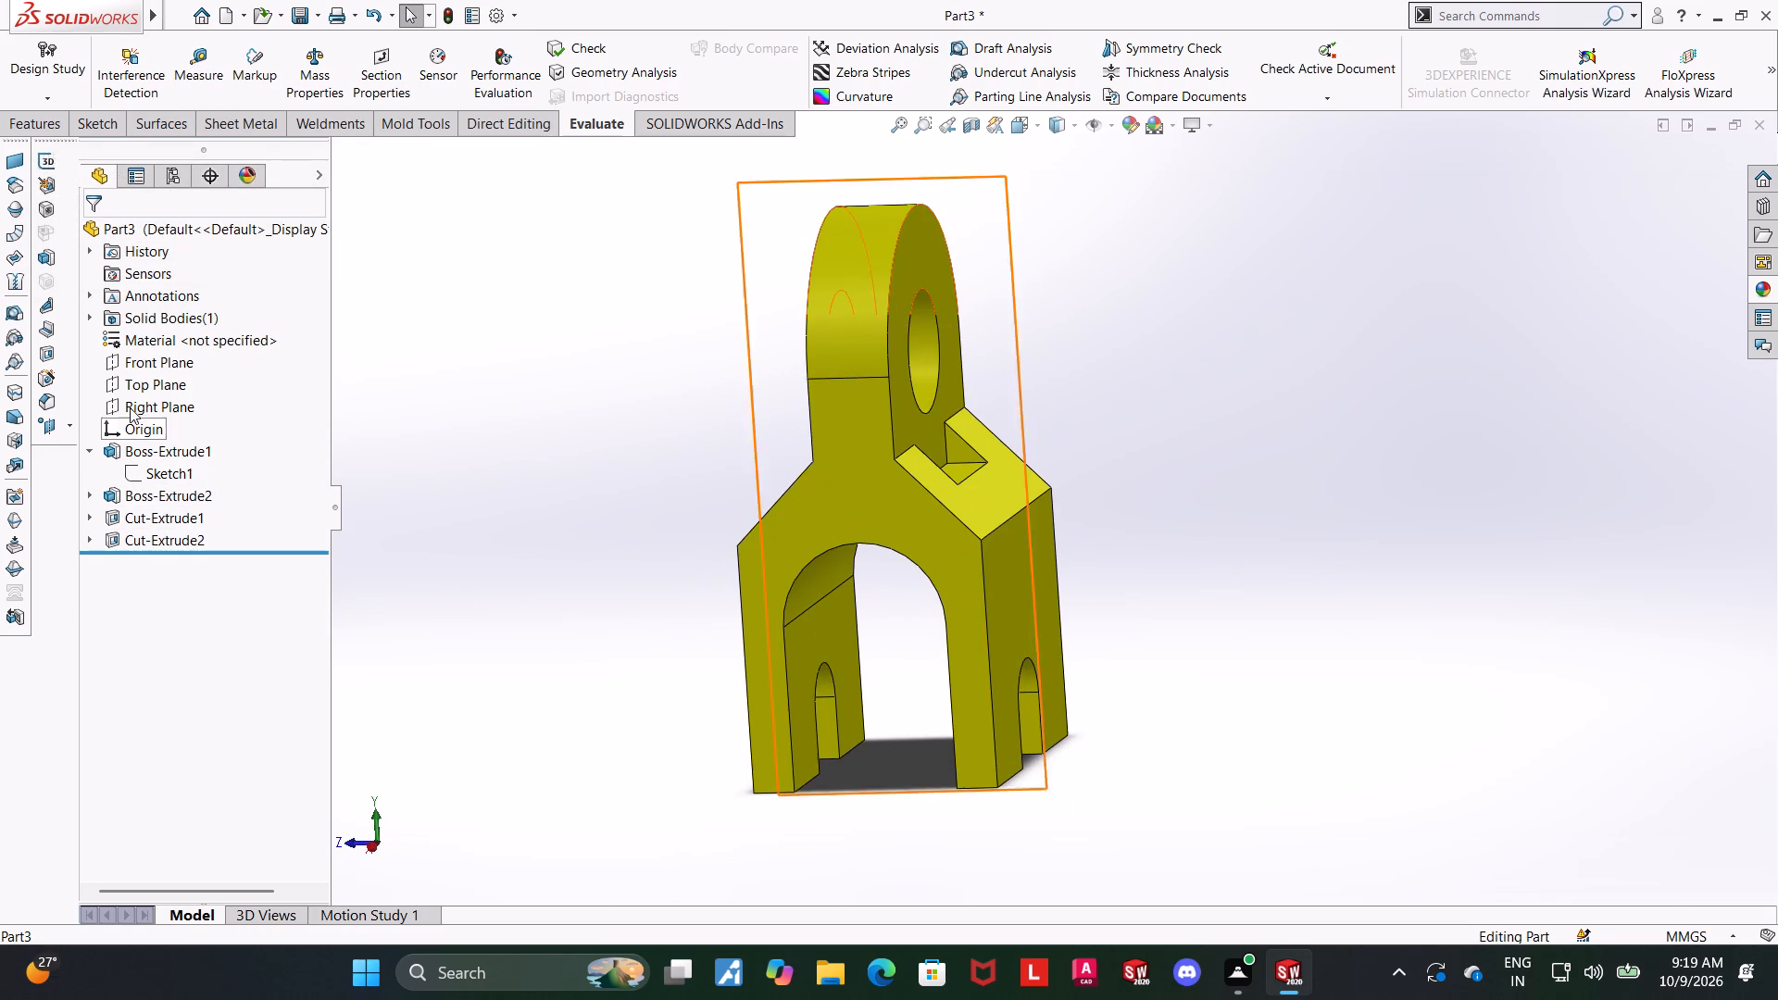
pyautogui.click(15, 130)
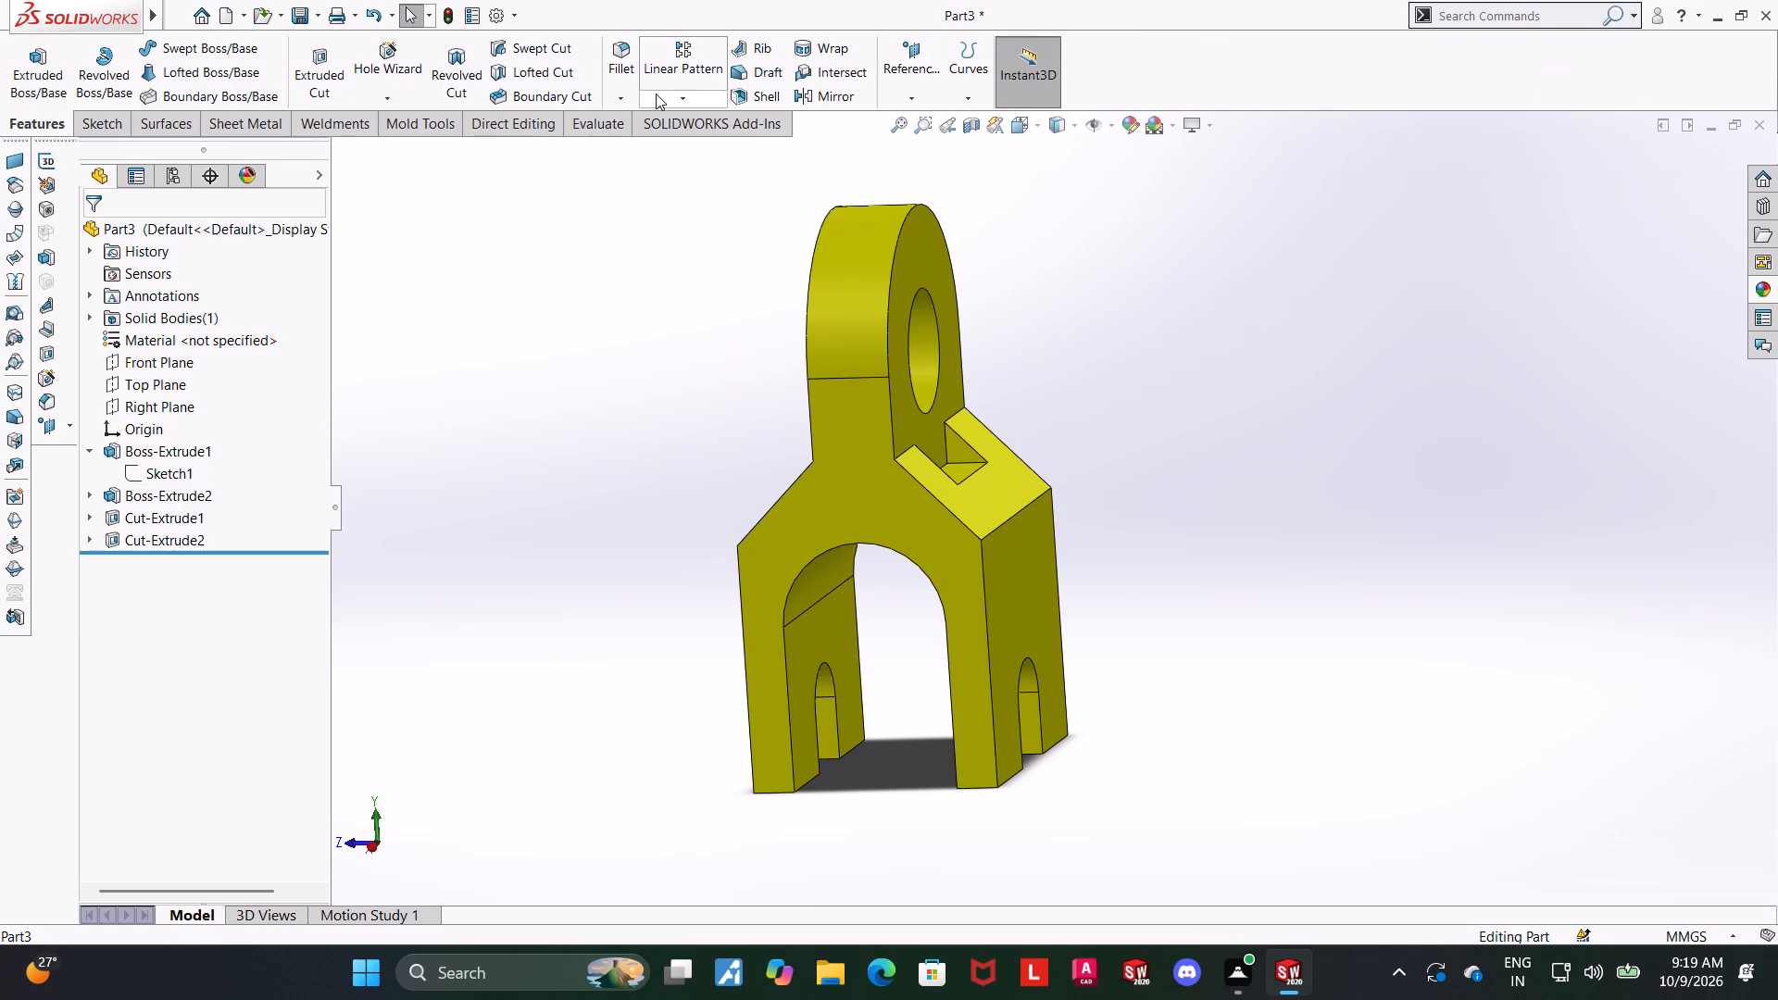
pyautogui.click(833, 95)
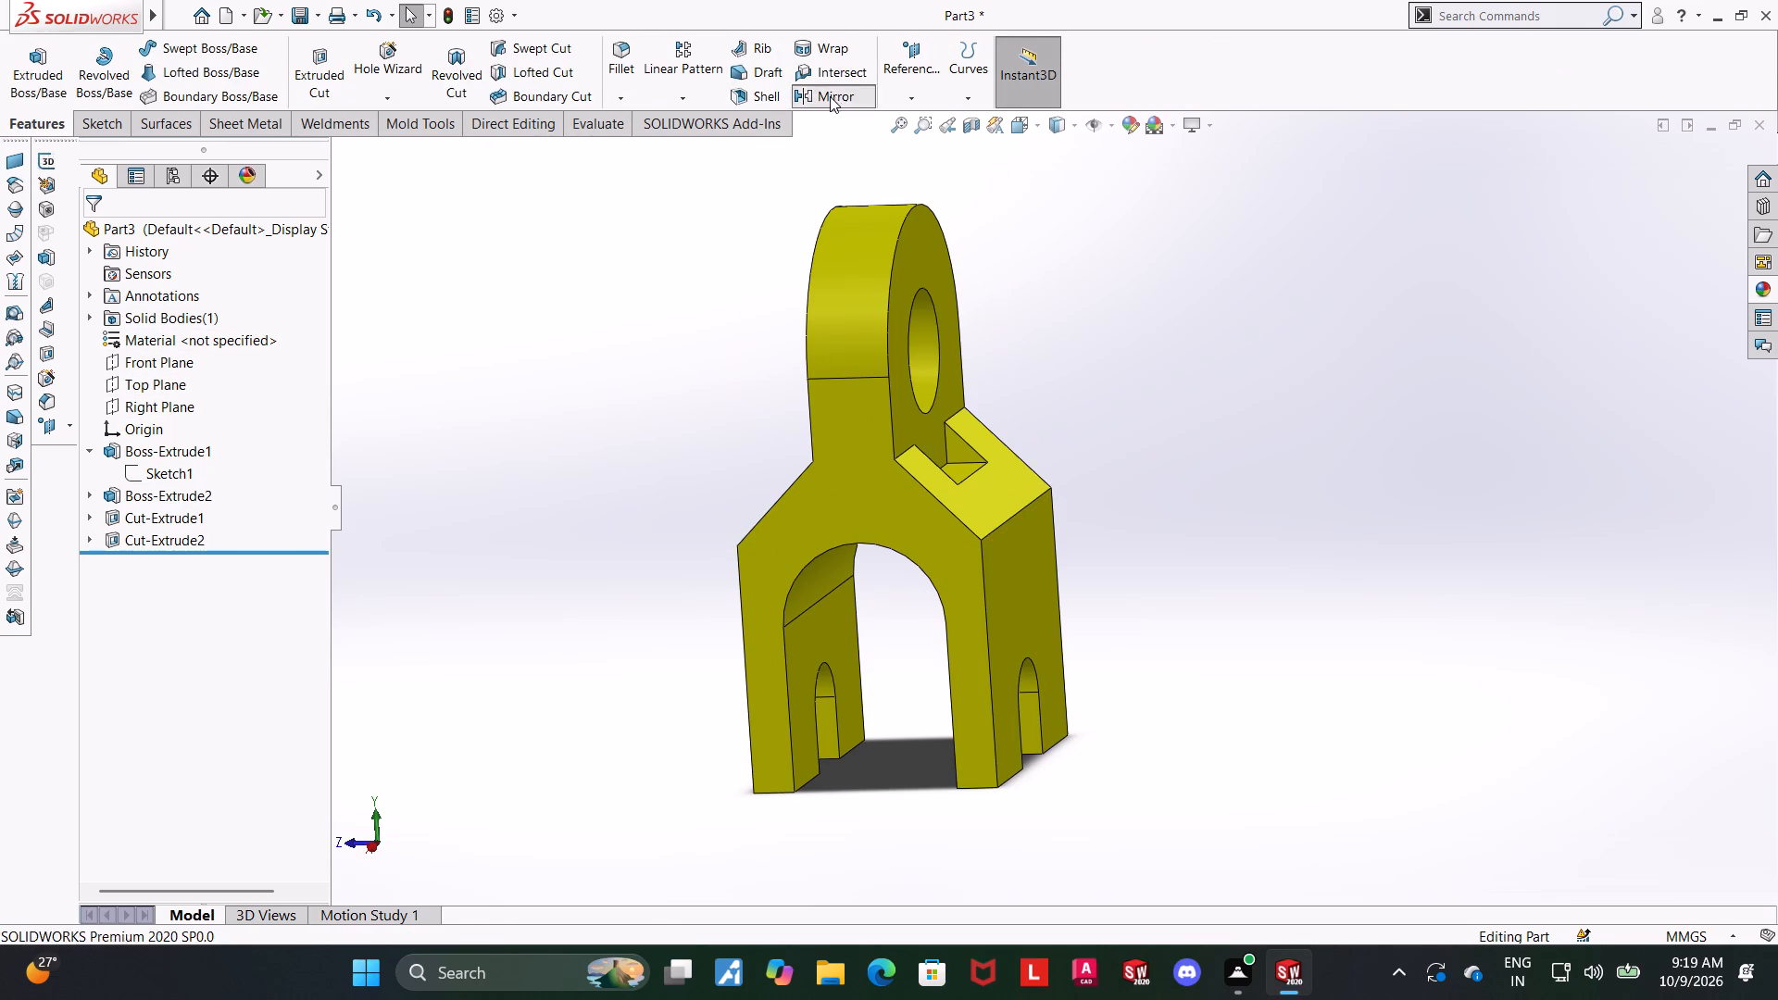
pyautogui.click(335, 150)
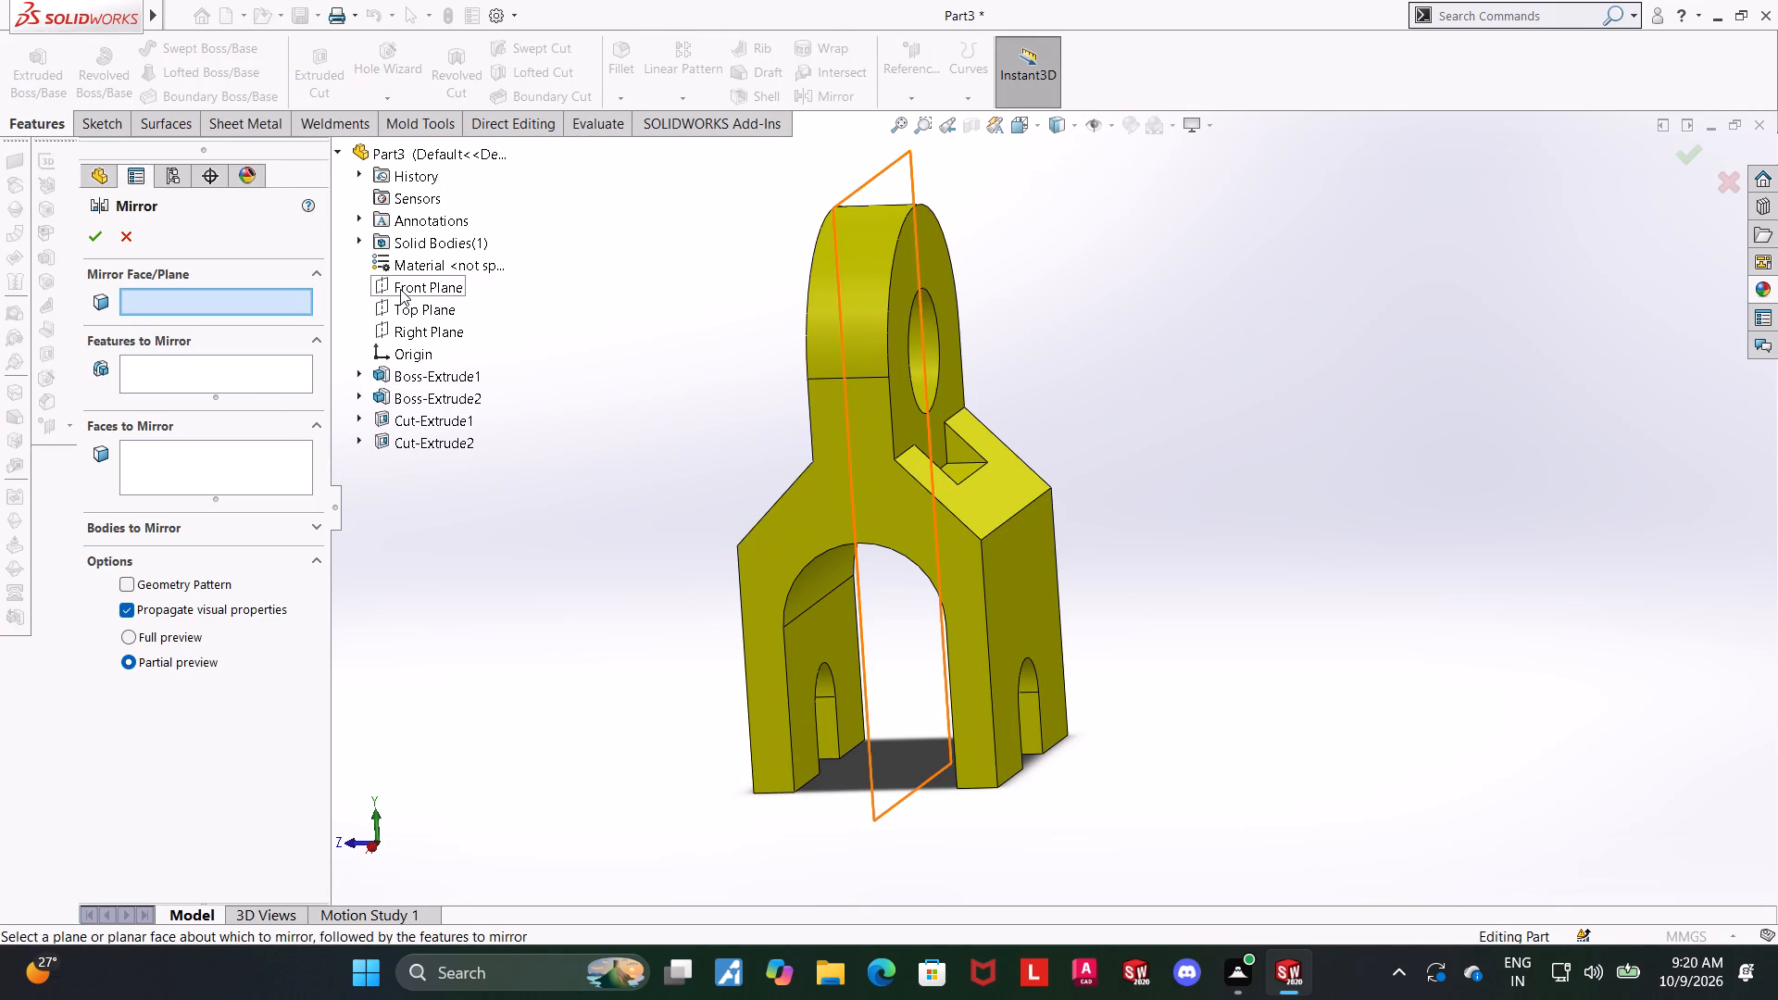
pyautogui.click(400, 289)
pyautogui.click(427, 446)
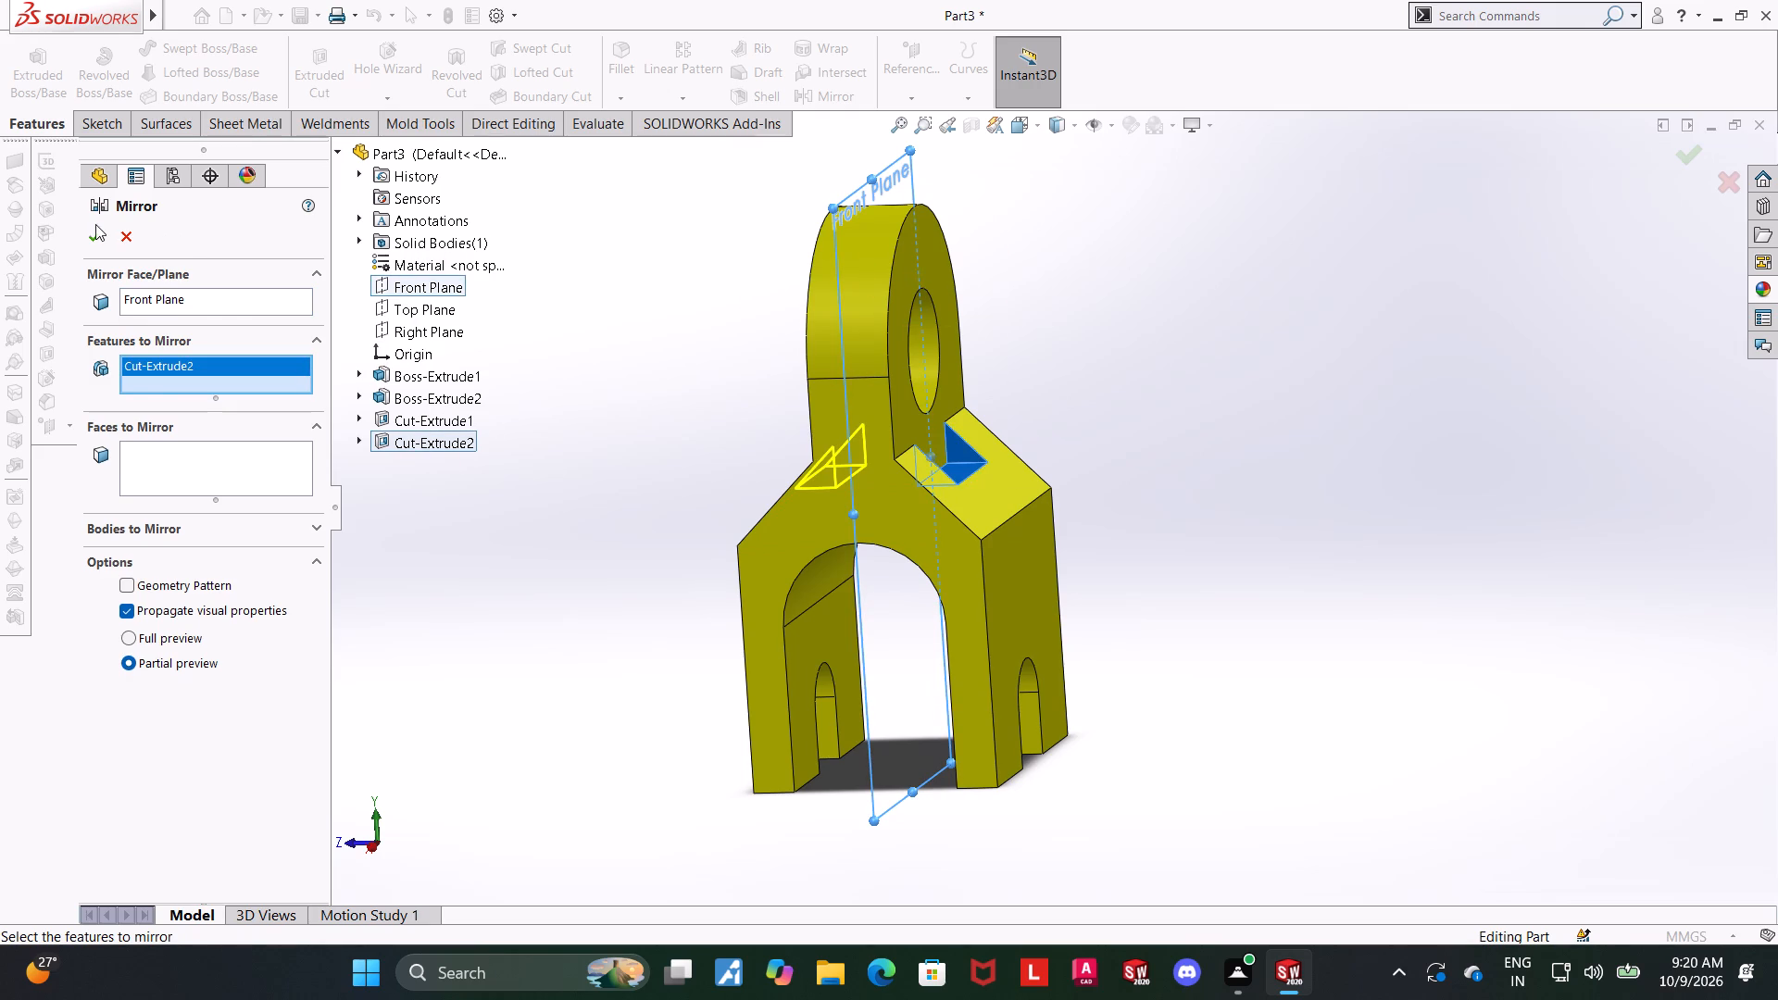
pyautogui.click(97, 226)
pyautogui.click(648, 393)
# Examine the pocket cuts on both sloped shoulders and the rest of the part from all sides.
pyautogui.scroll(1, 670, 394)
pyautogui.moveTo(673, 395); pyautogui.dragTo(767, 407, button='middle')
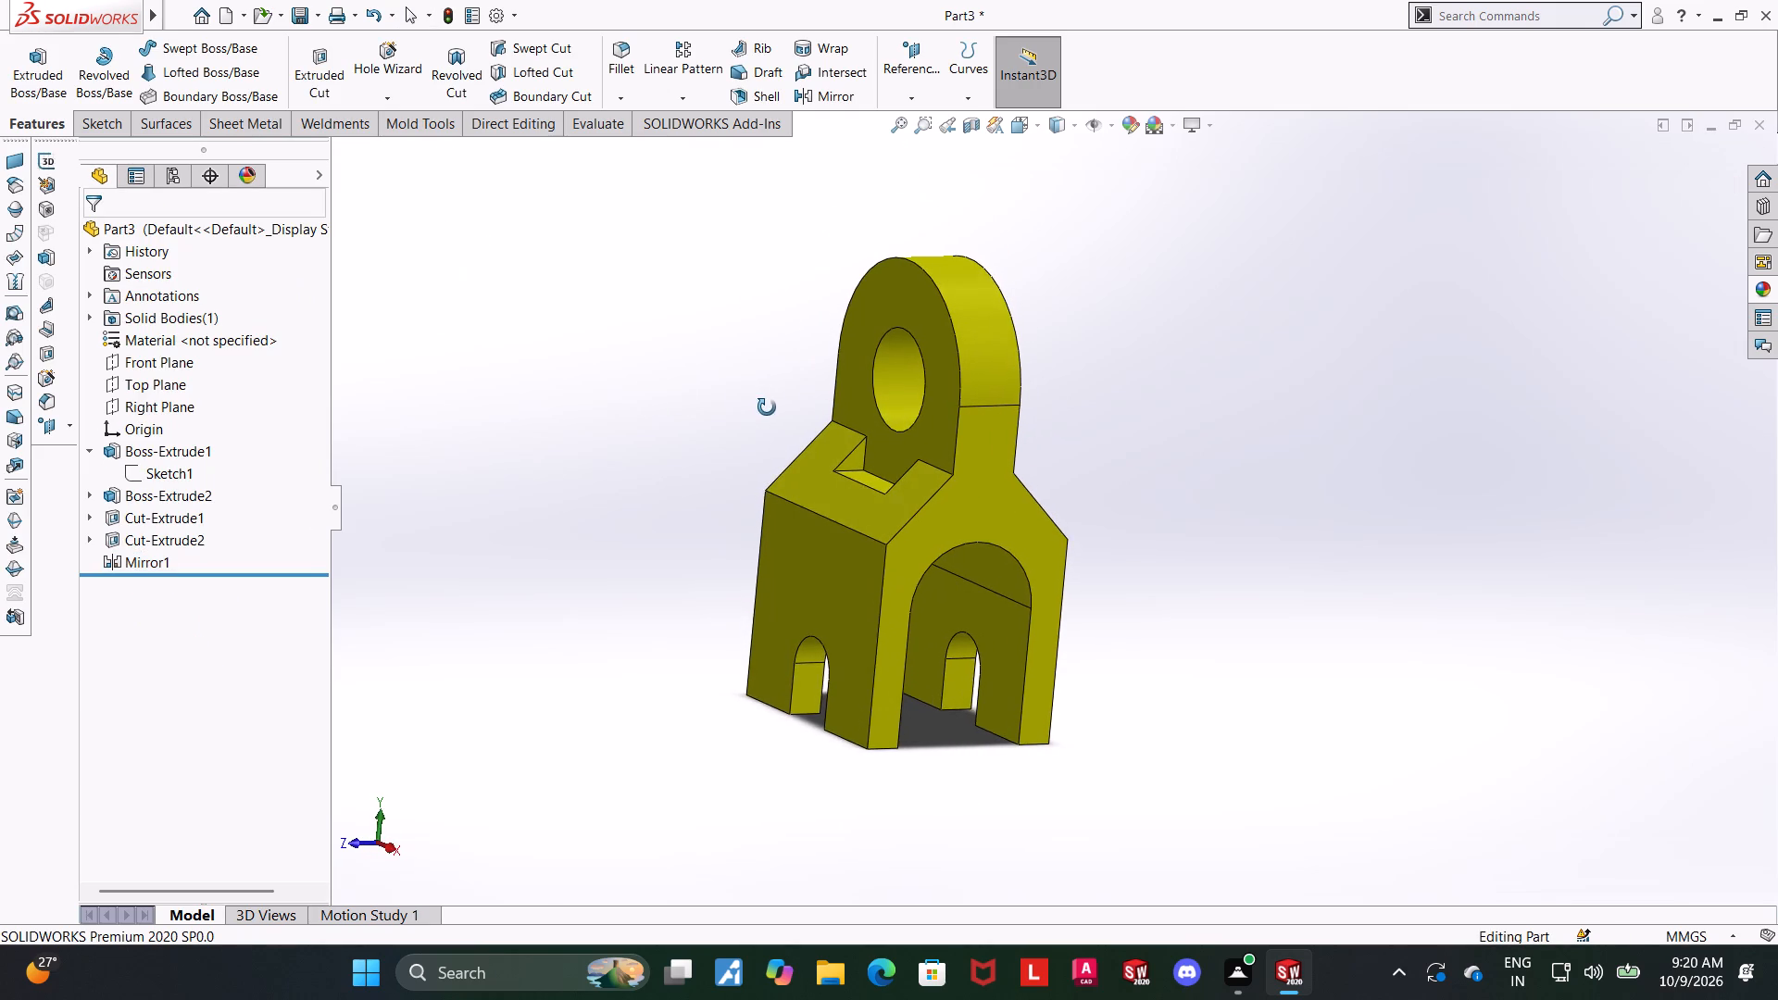
pyautogui.moveTo(767, 407); pyautogui.dragTo(795, 415, button='middle')
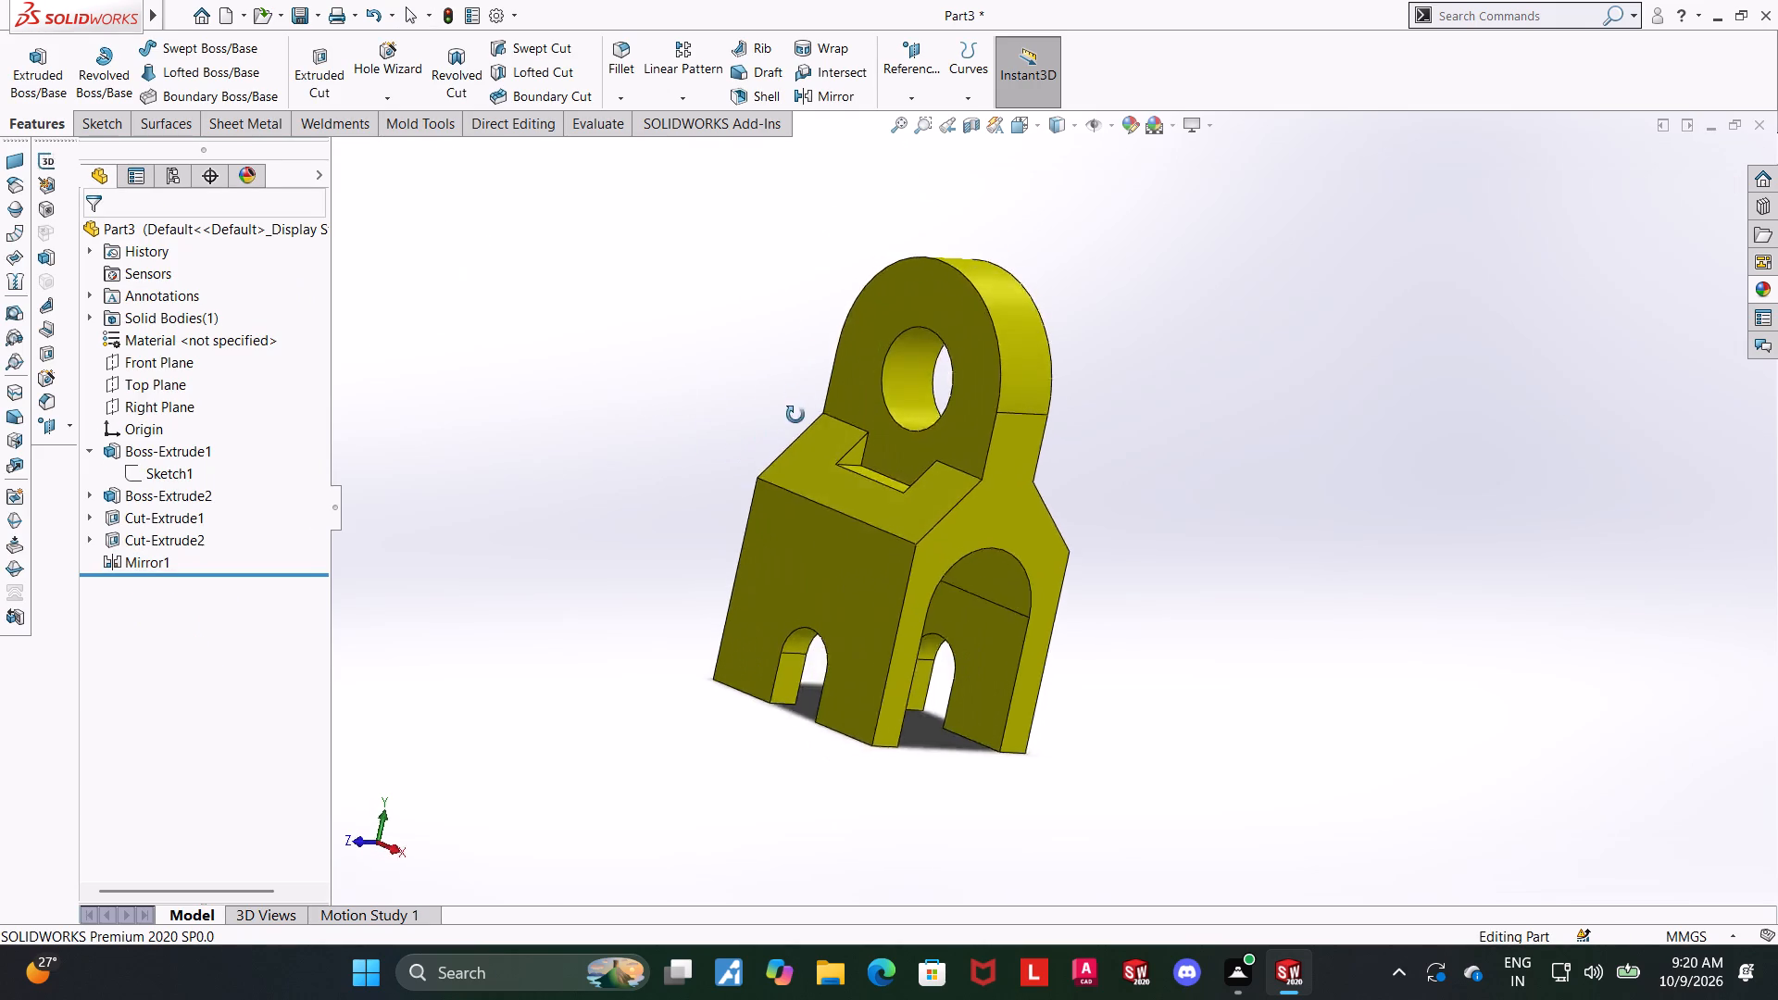
pyautogui.moveTo(795, 415); pyautogui.dragTo(904, 437, button='middle')
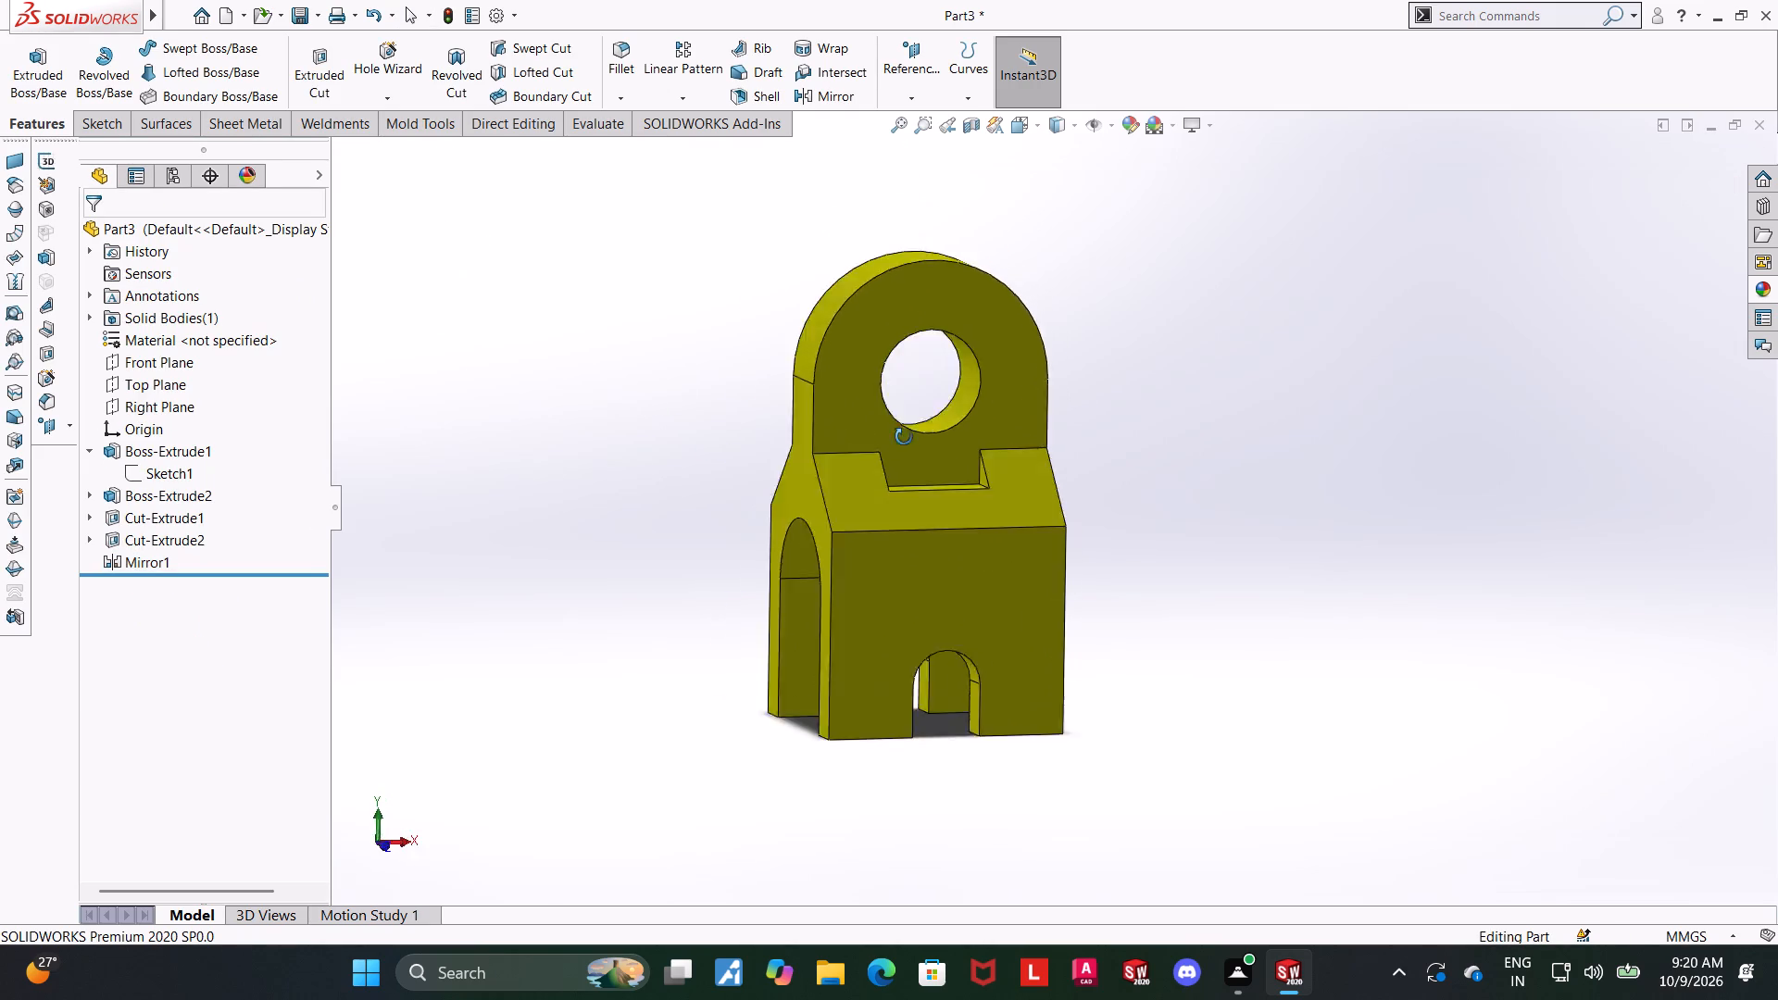
pyautogui.moveTo(904, 437); pyautogui.dragTo(649, 512, button='middle')
pyautogui.scroll(-1, 951, 359)
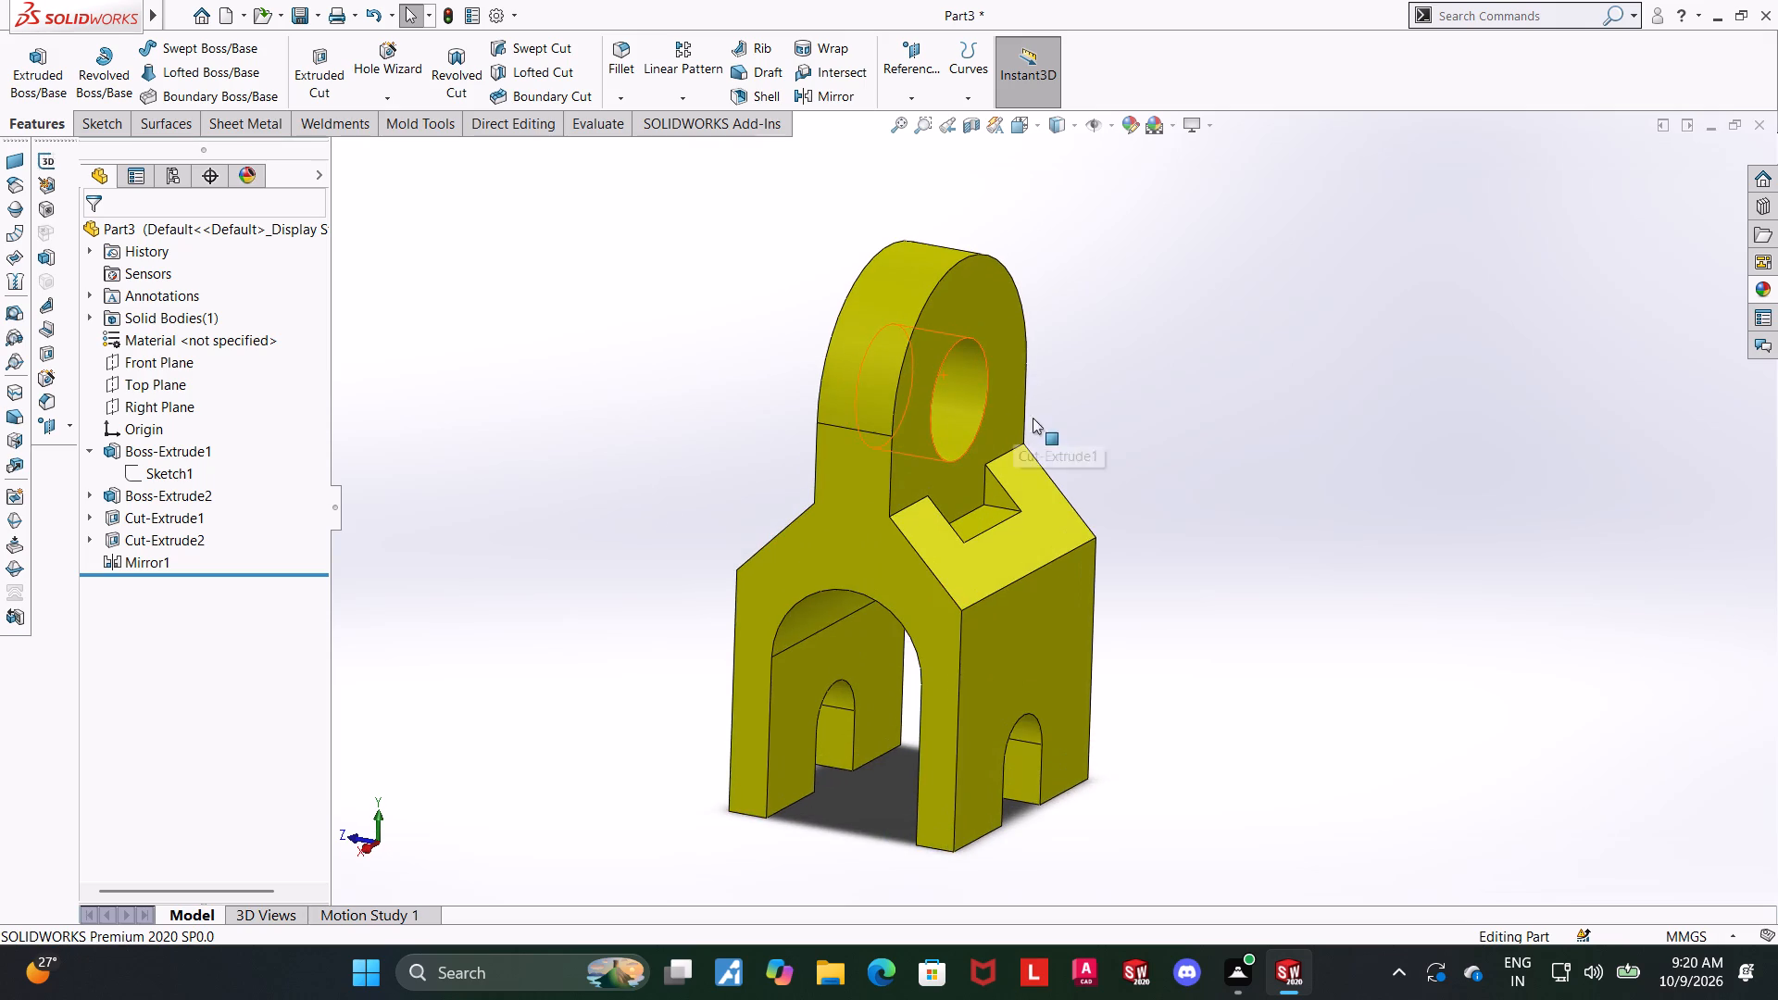
pyautogui.moveTo(1033, 418); pyautogui.dragTo(1008, 474, button='middle')
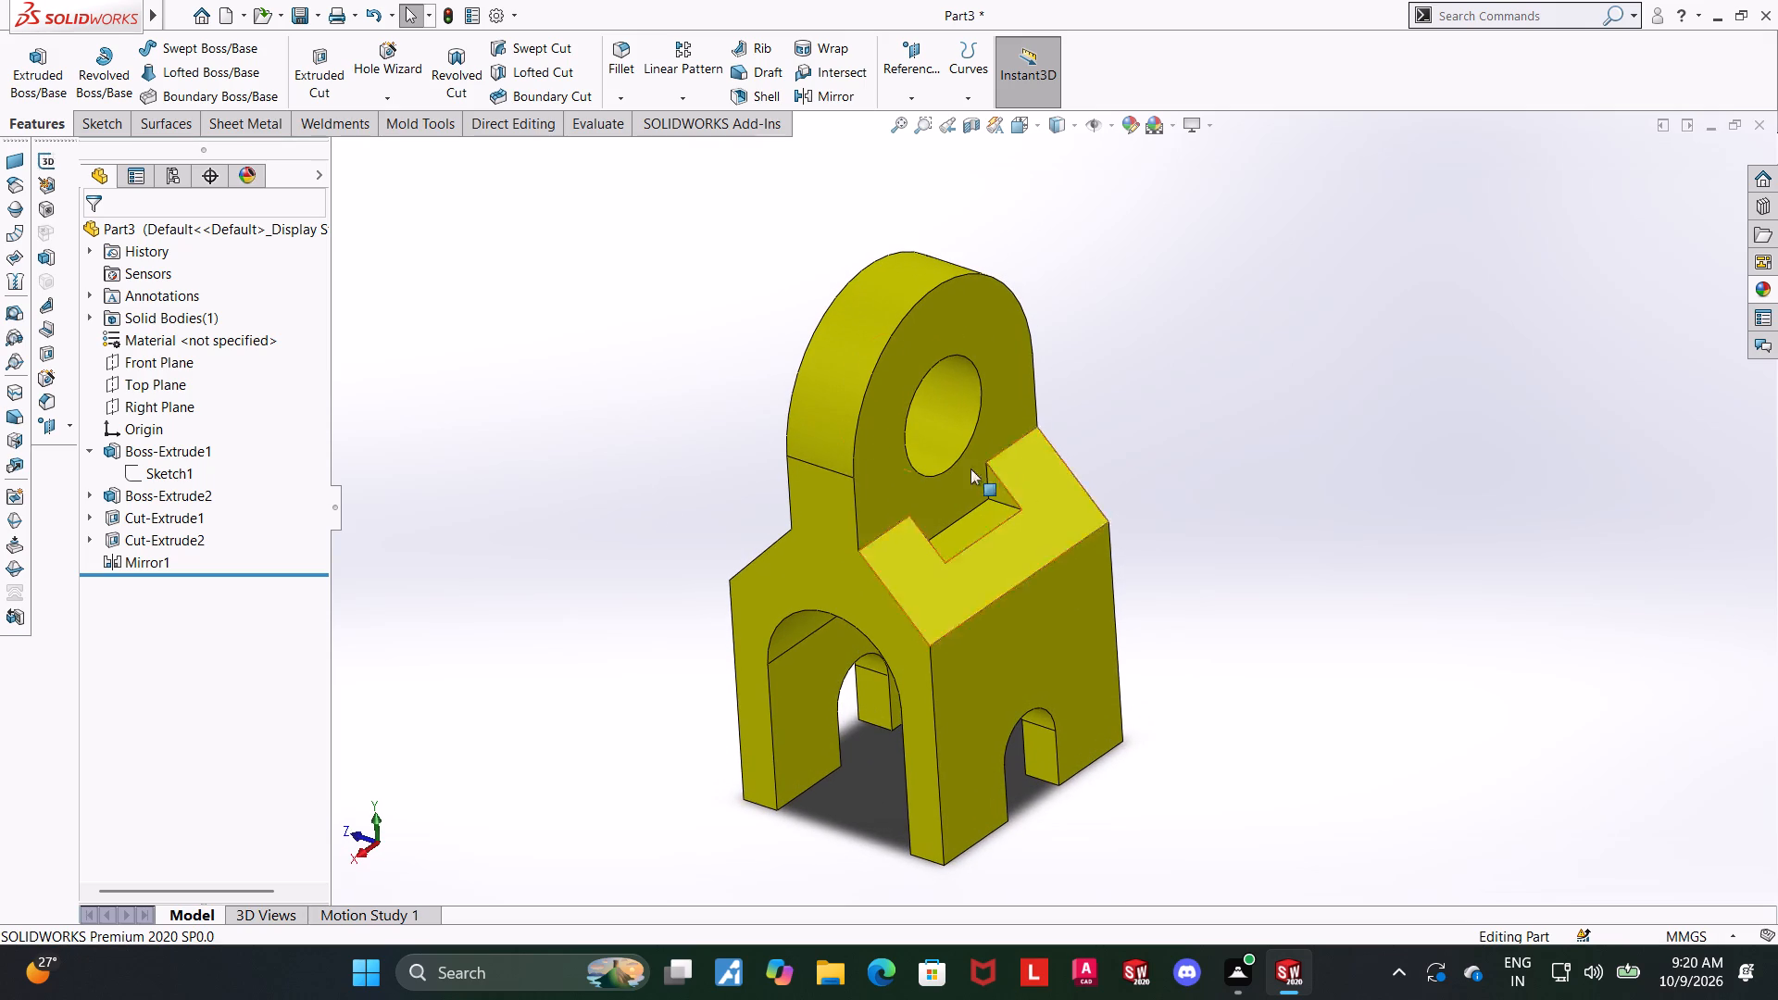
pyautogui.scroll(-1, 874, 471)
pyautogui.scroll(2, 926, 631)
pyautogui.scroll(-1, 1030, 676)
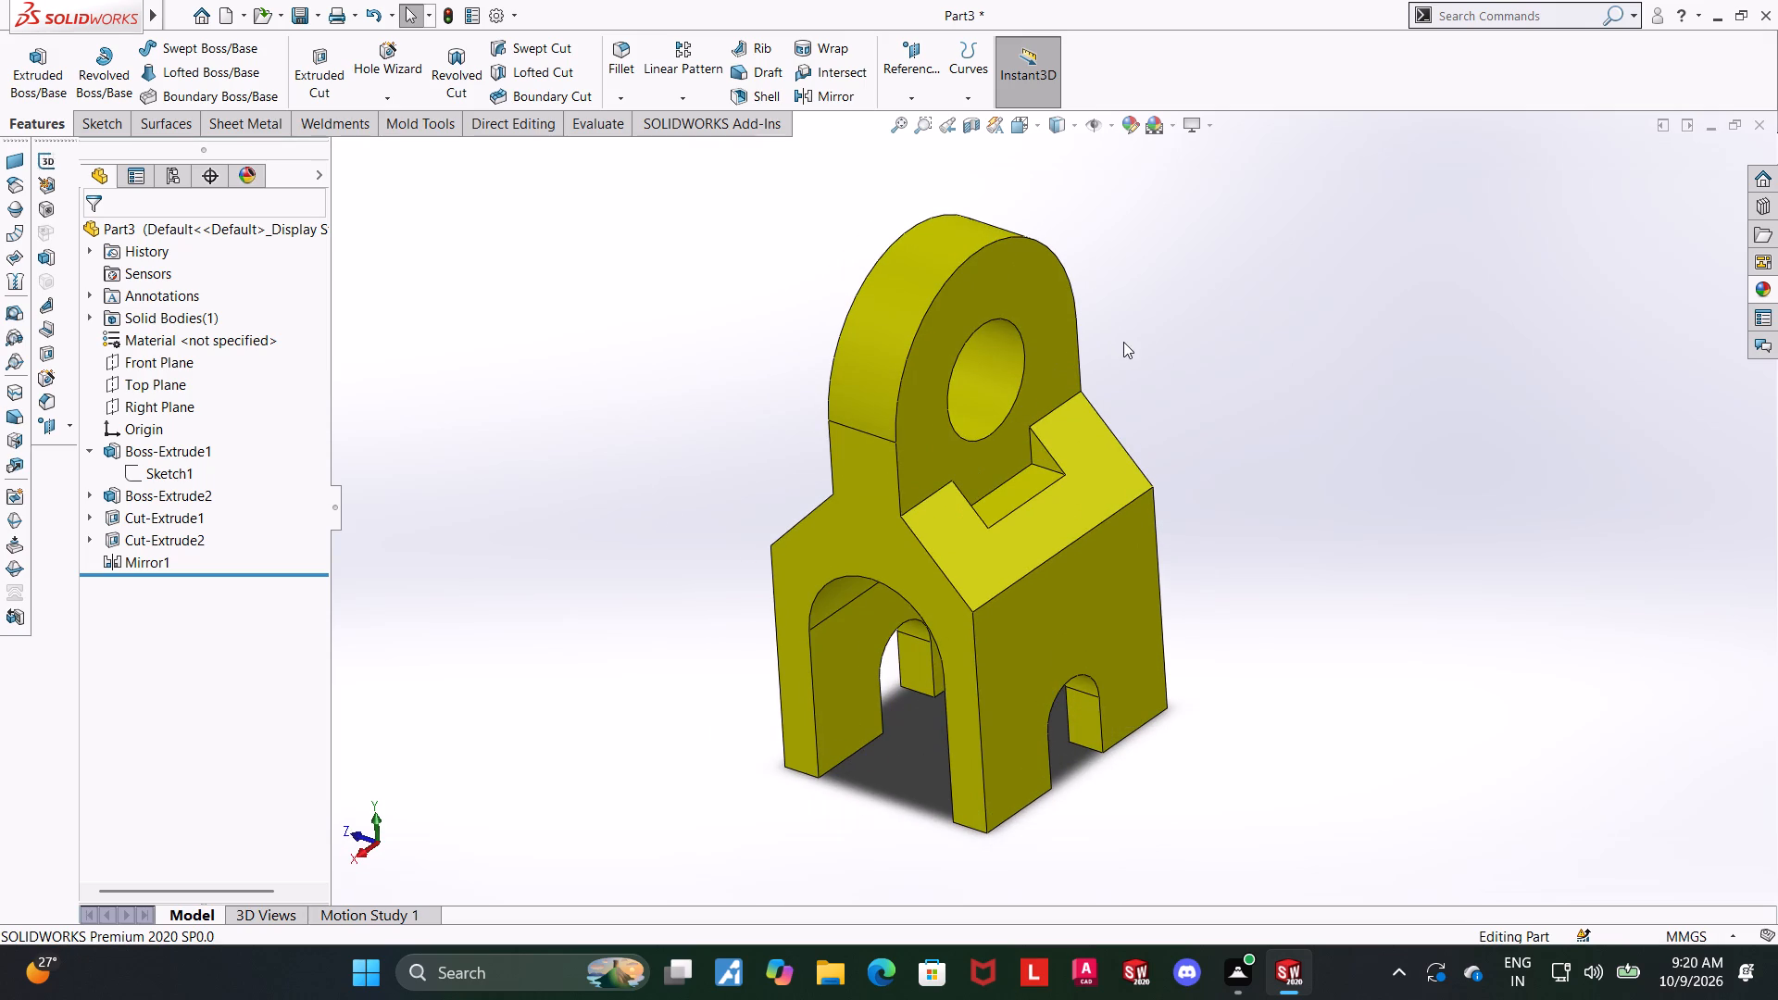
pyautogui.scroll(-2, 1066, 377)
pyautogui.moveTo(1030, 459); pyautogui.dragTo(1100, 384, button='middle')
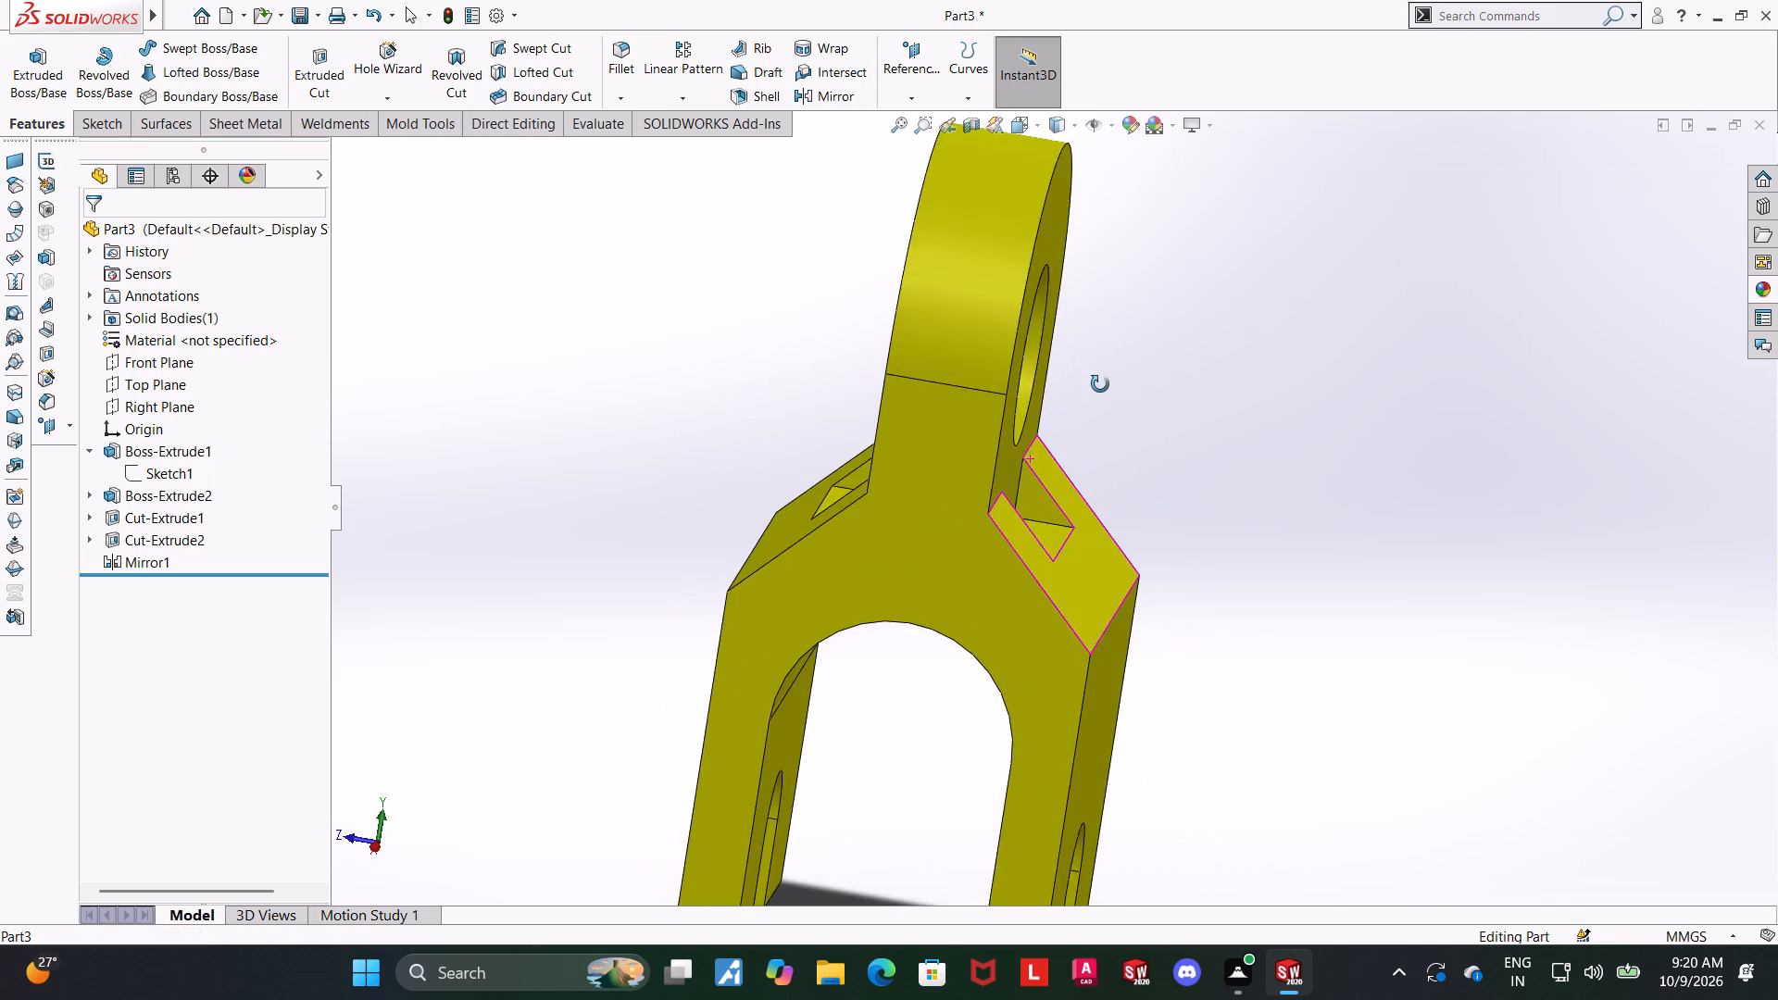
pyautogui.moveTo(1100, 384); pyautogui.dragTo(1097, 386, button='middle')
pyautogui.scroll(4, 1100, 384)
pyautogui.moveTo(1073, 480); pyautogui.dragTo(1158, 579, button='middle')
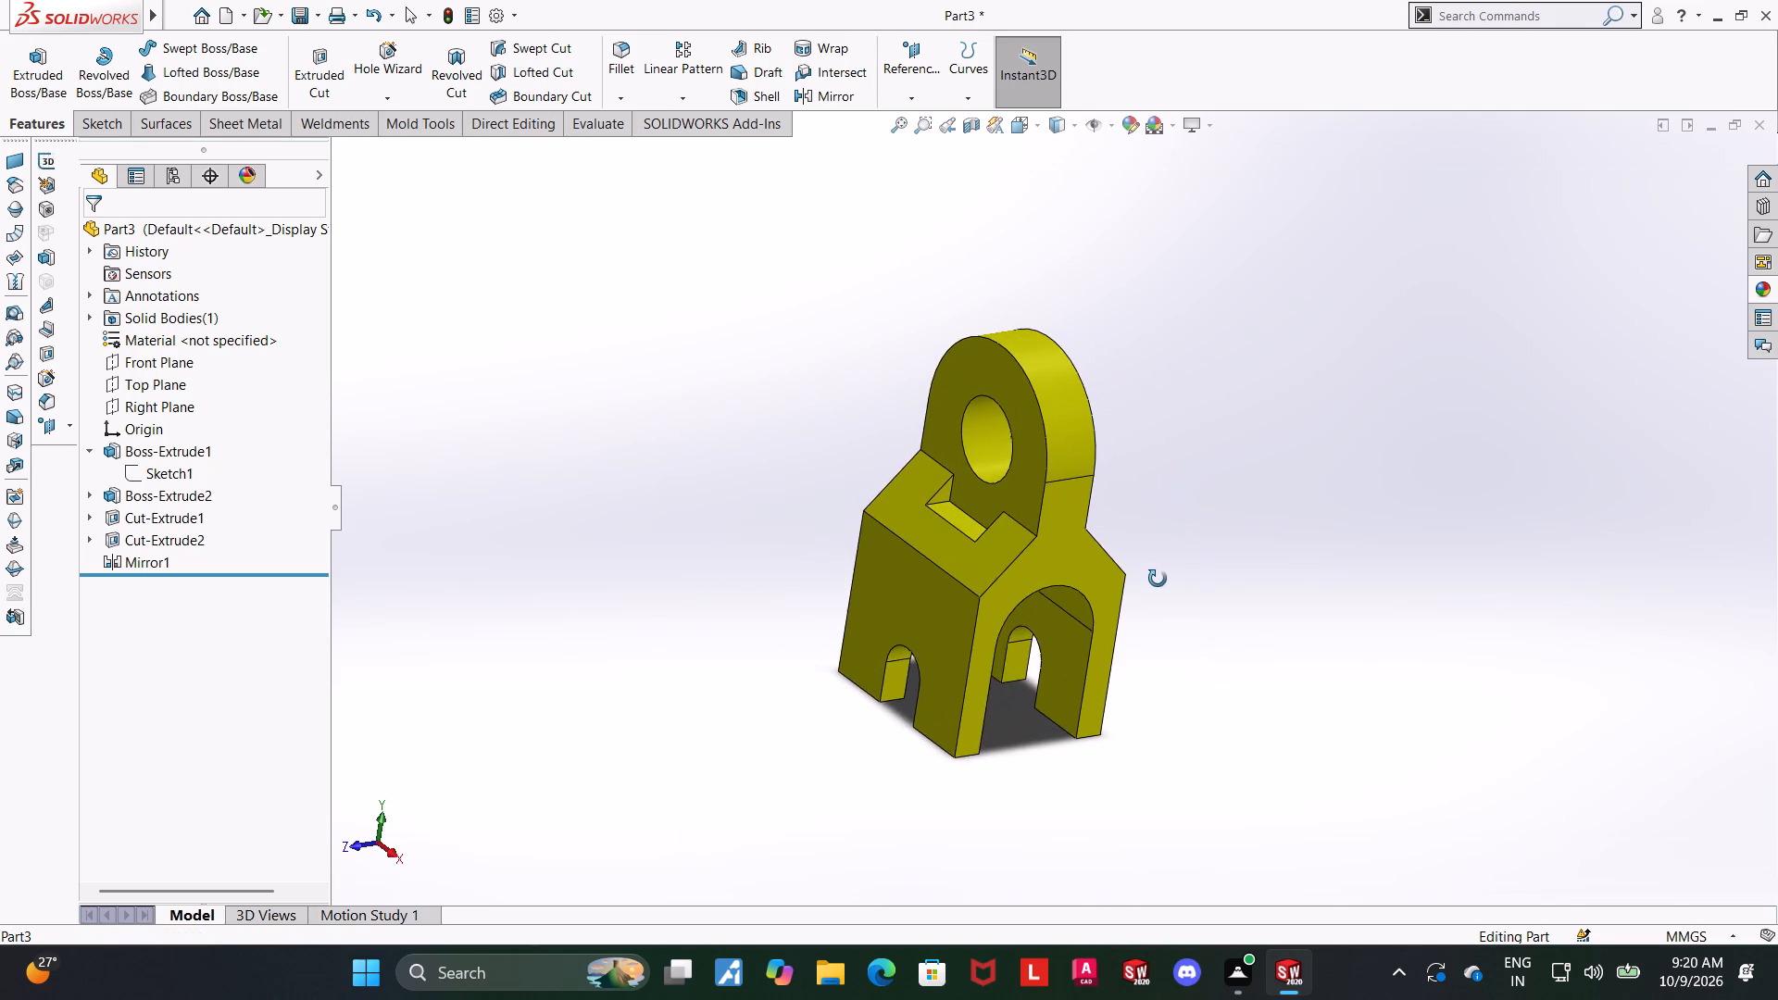
pyautogui.moveTo(1158, 579); pyautogui.dragTo(1015, 599, button='middle')
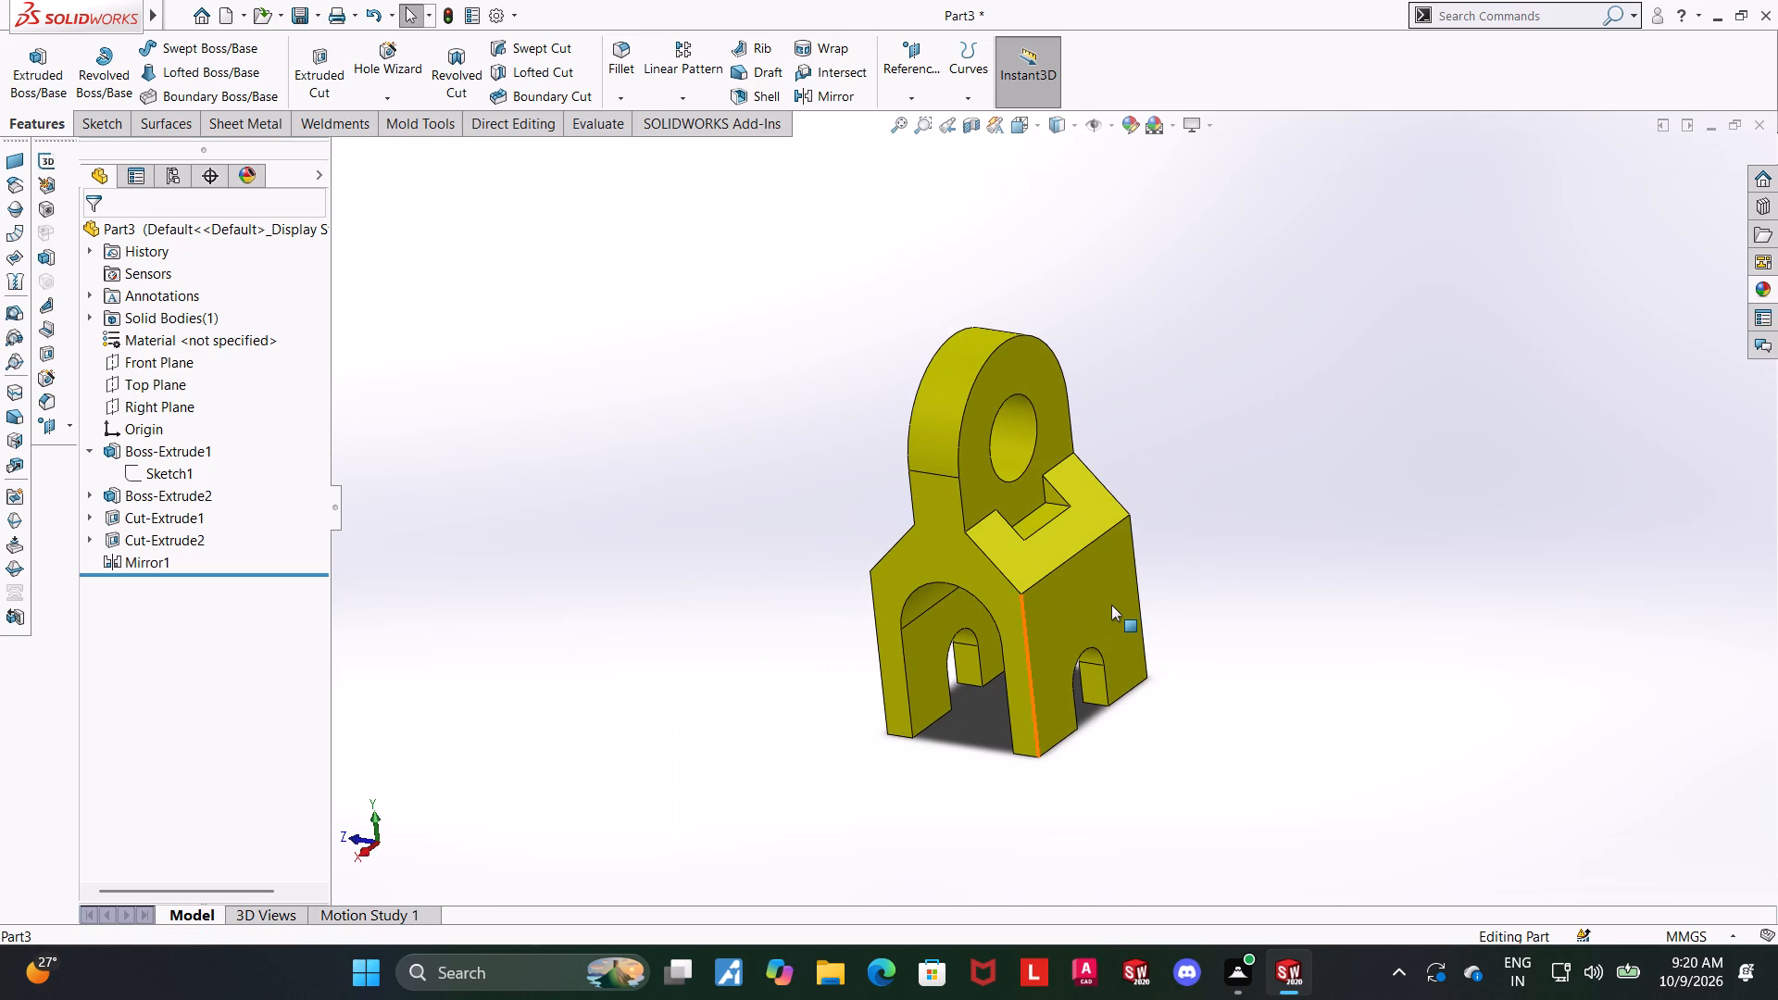
pyautogui.scroll(-1, 1111, 605)
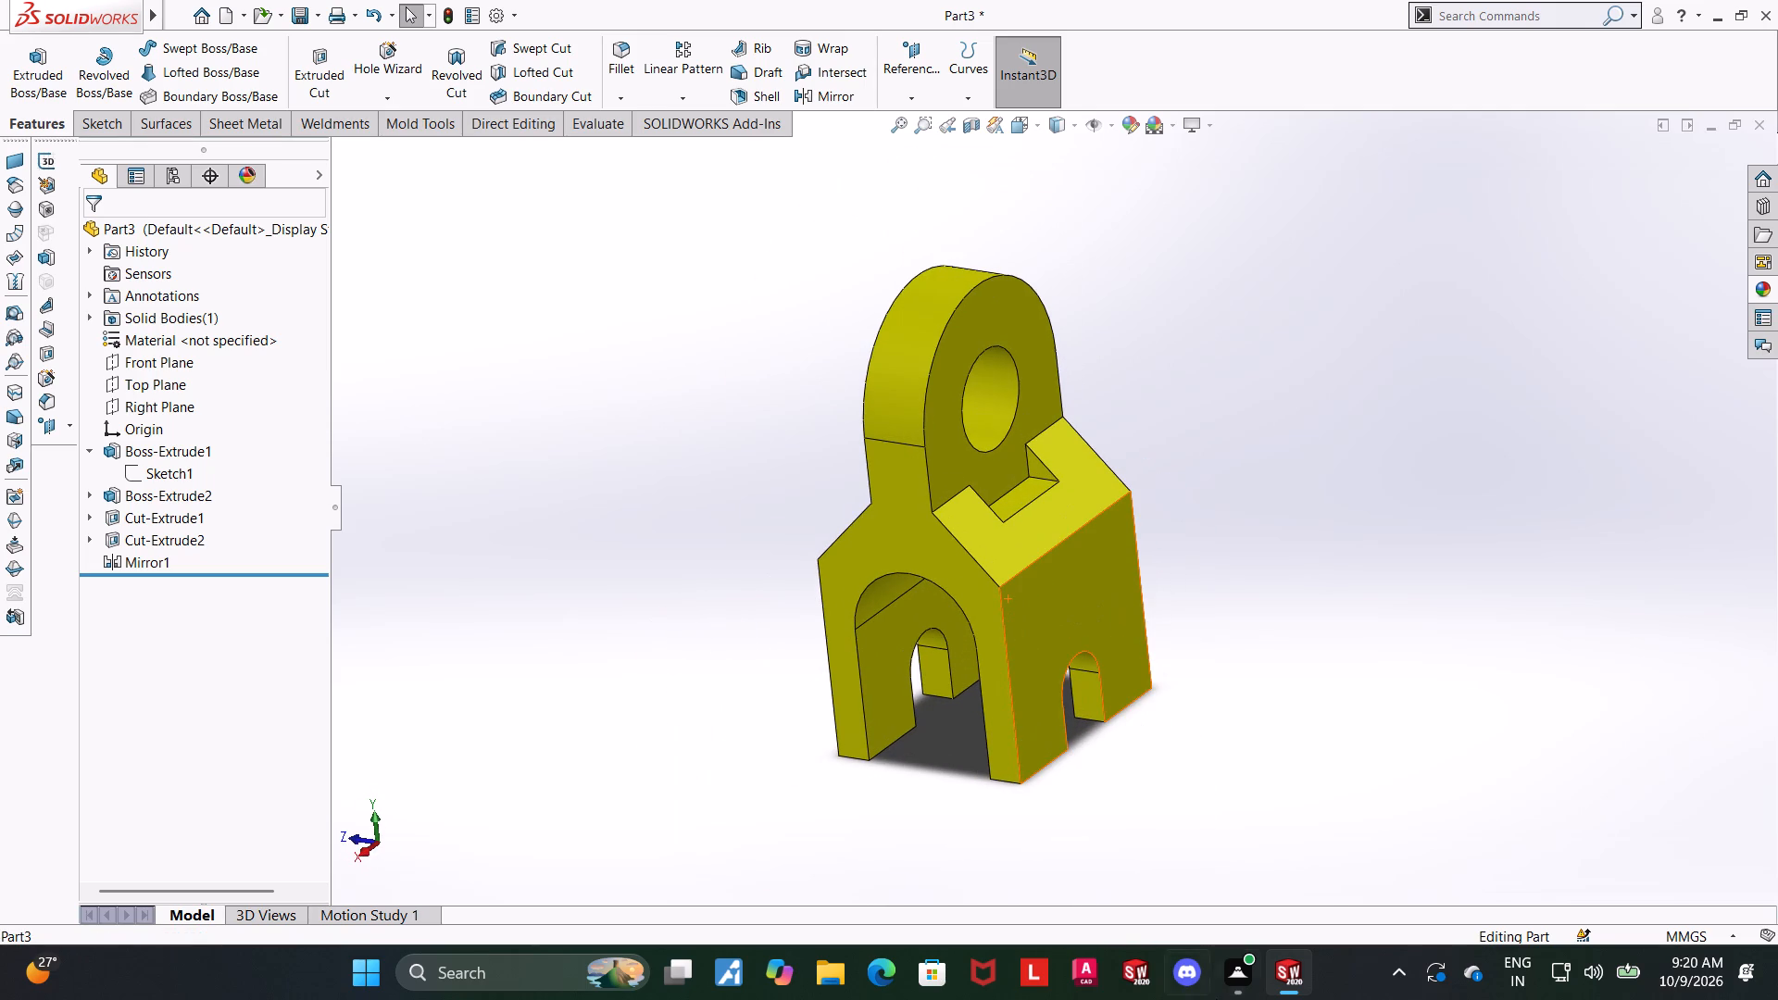
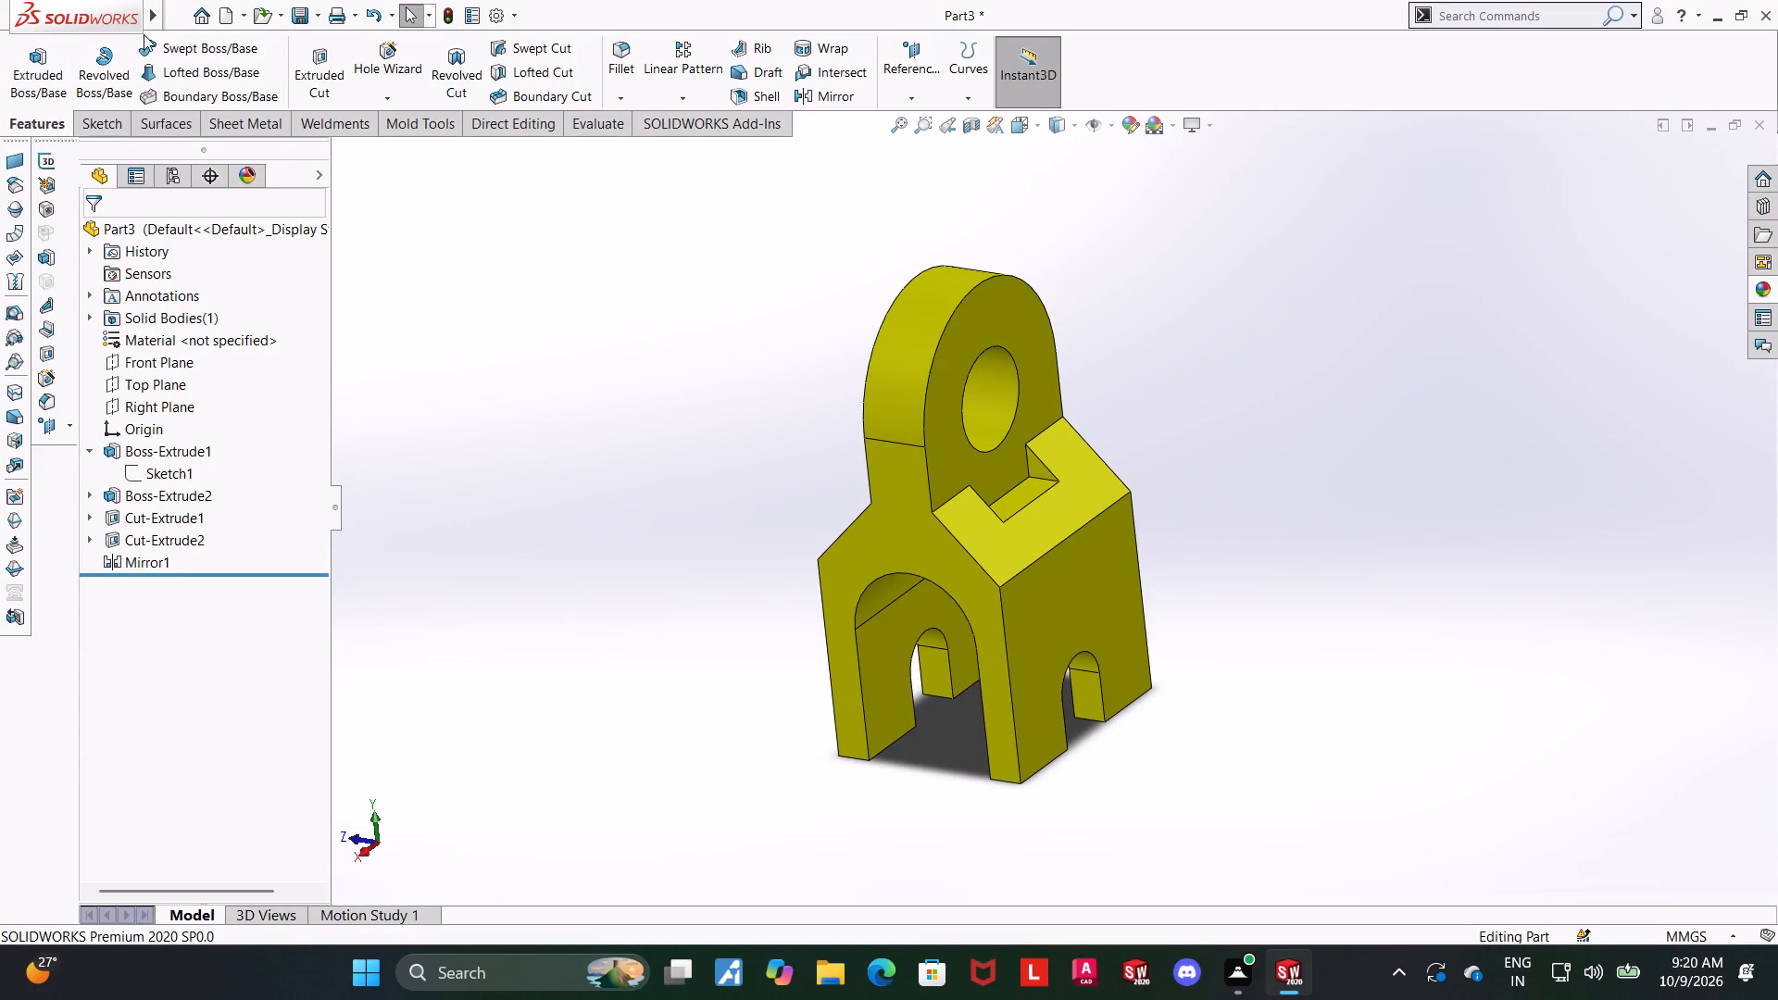
# Save the part in the Downloads folder as a SOLIDWORKS Part named "arched hinge anchor mount".
pyautogui.click(222, 248)
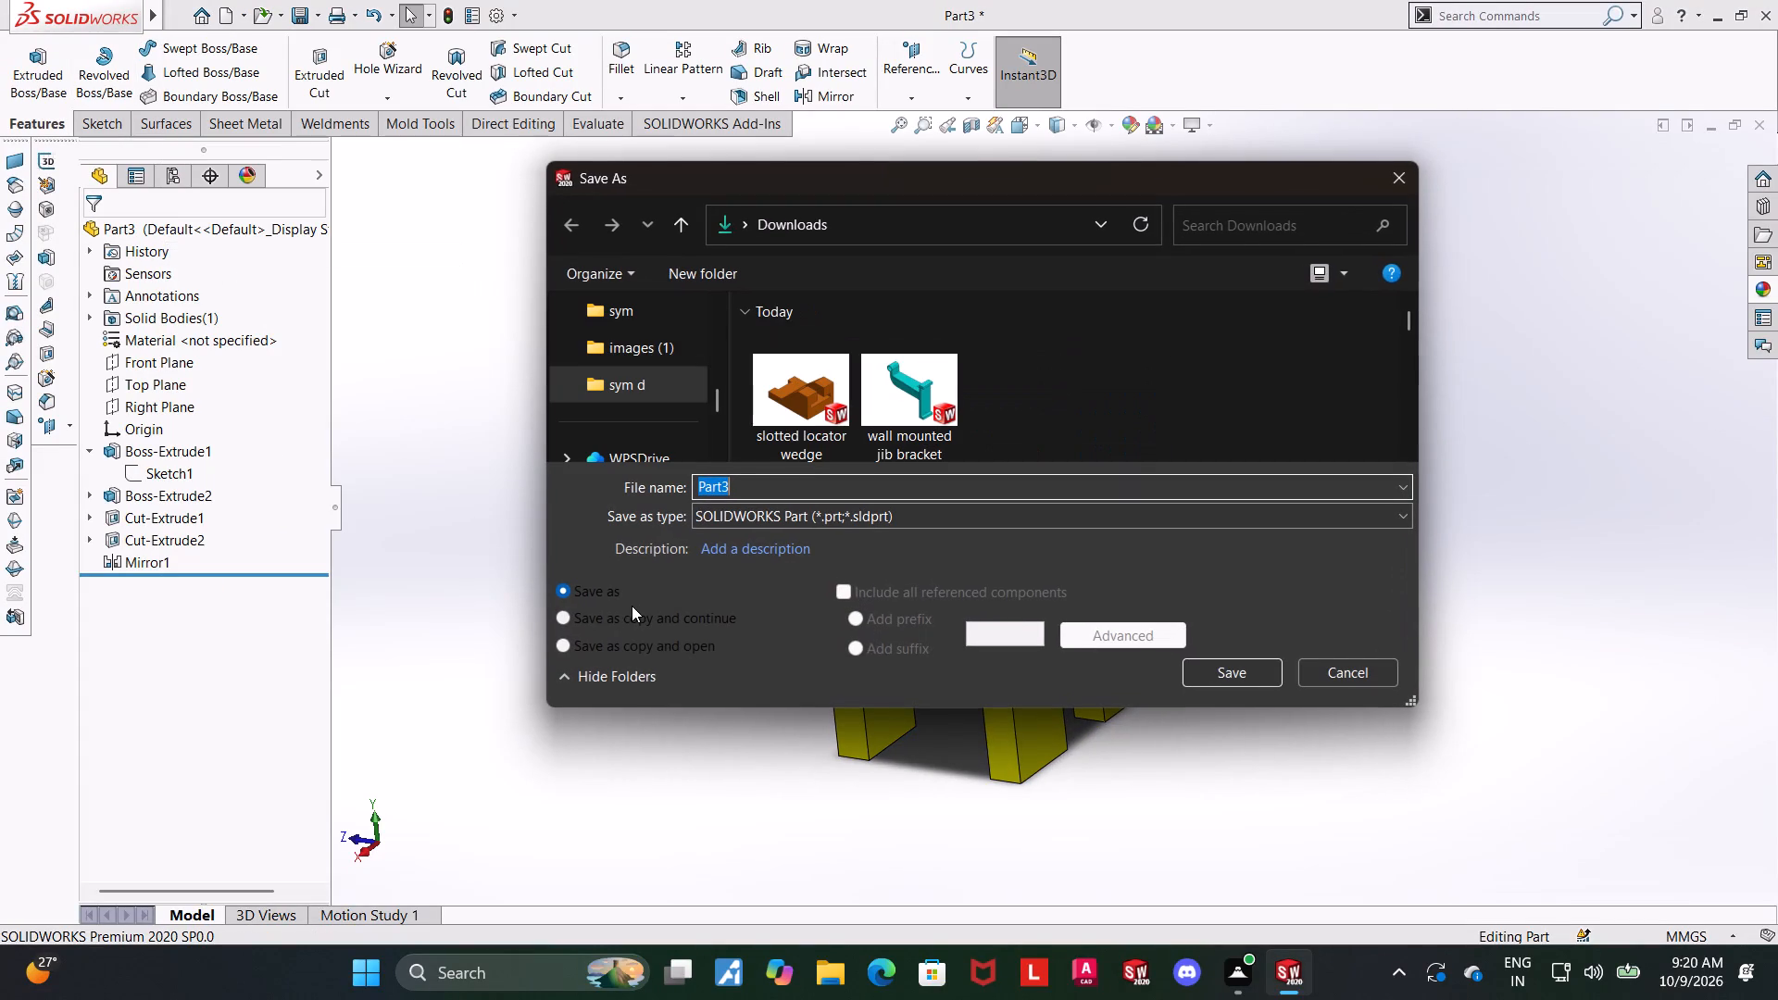
pyautogui.write('arched')
pyautogui.press('space')
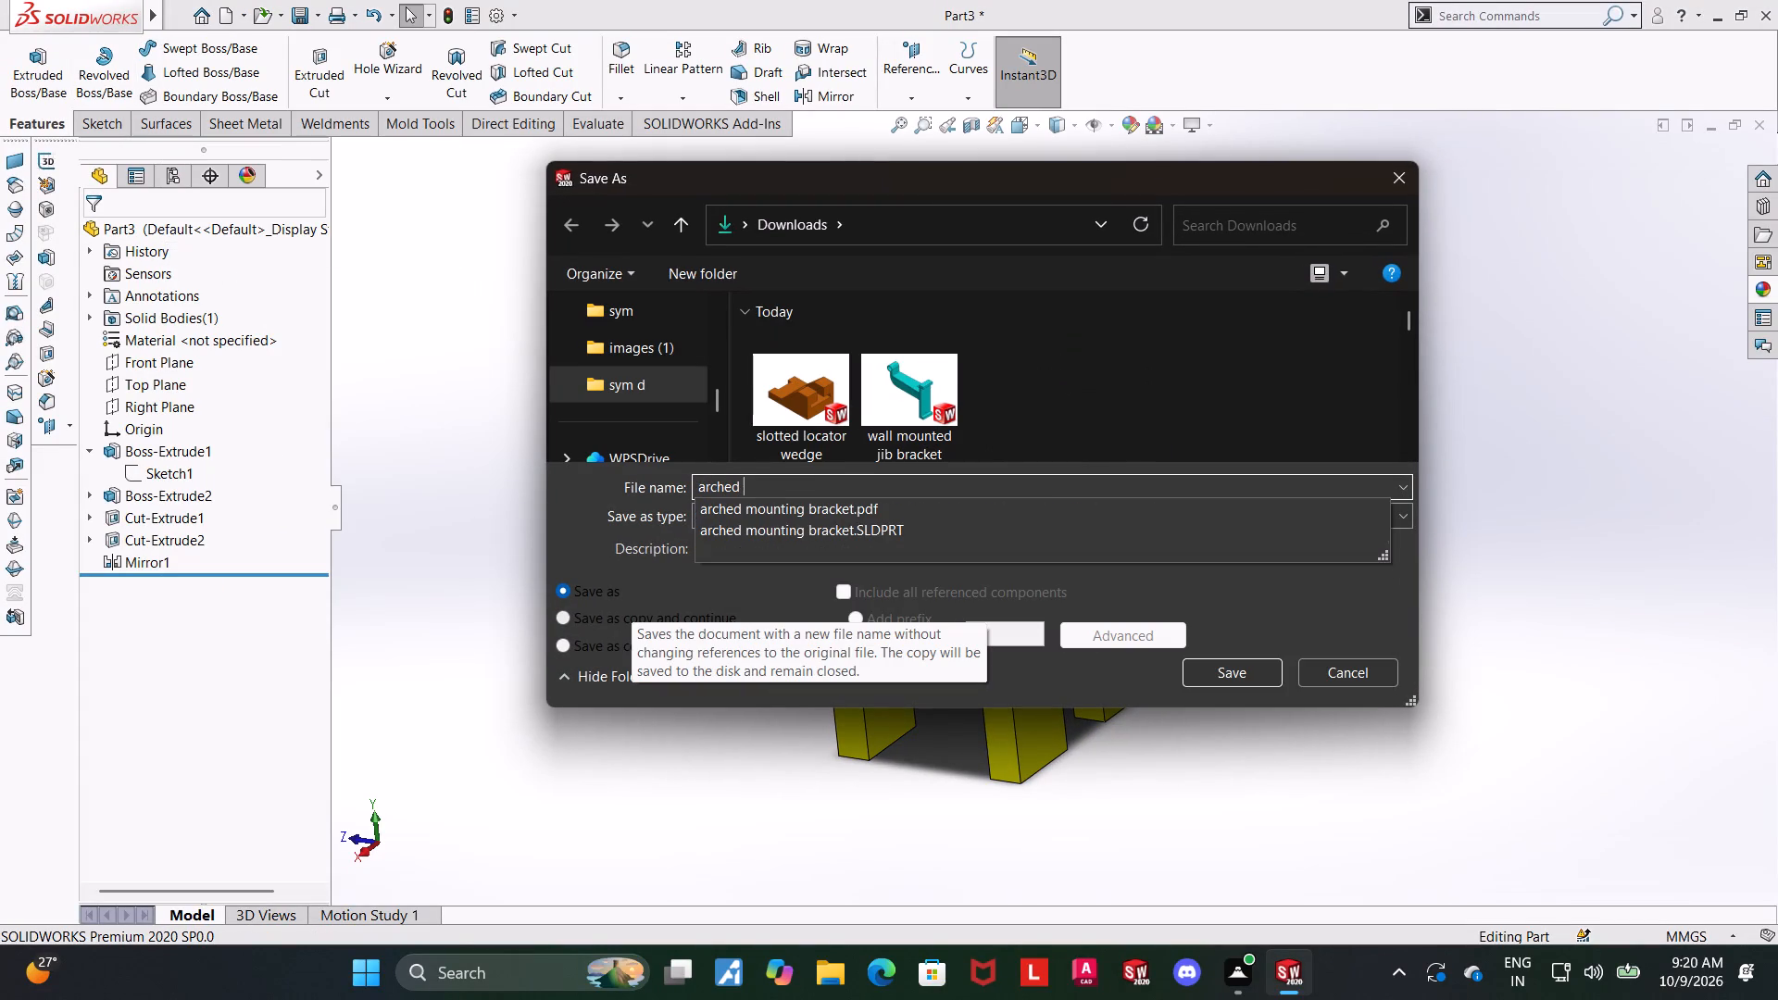
pyautogui.write('hinge anchor mounbt')
pyautogui.press('BackSpace')
pyautogui.press('BackSpace')
pyautogui.press('t')
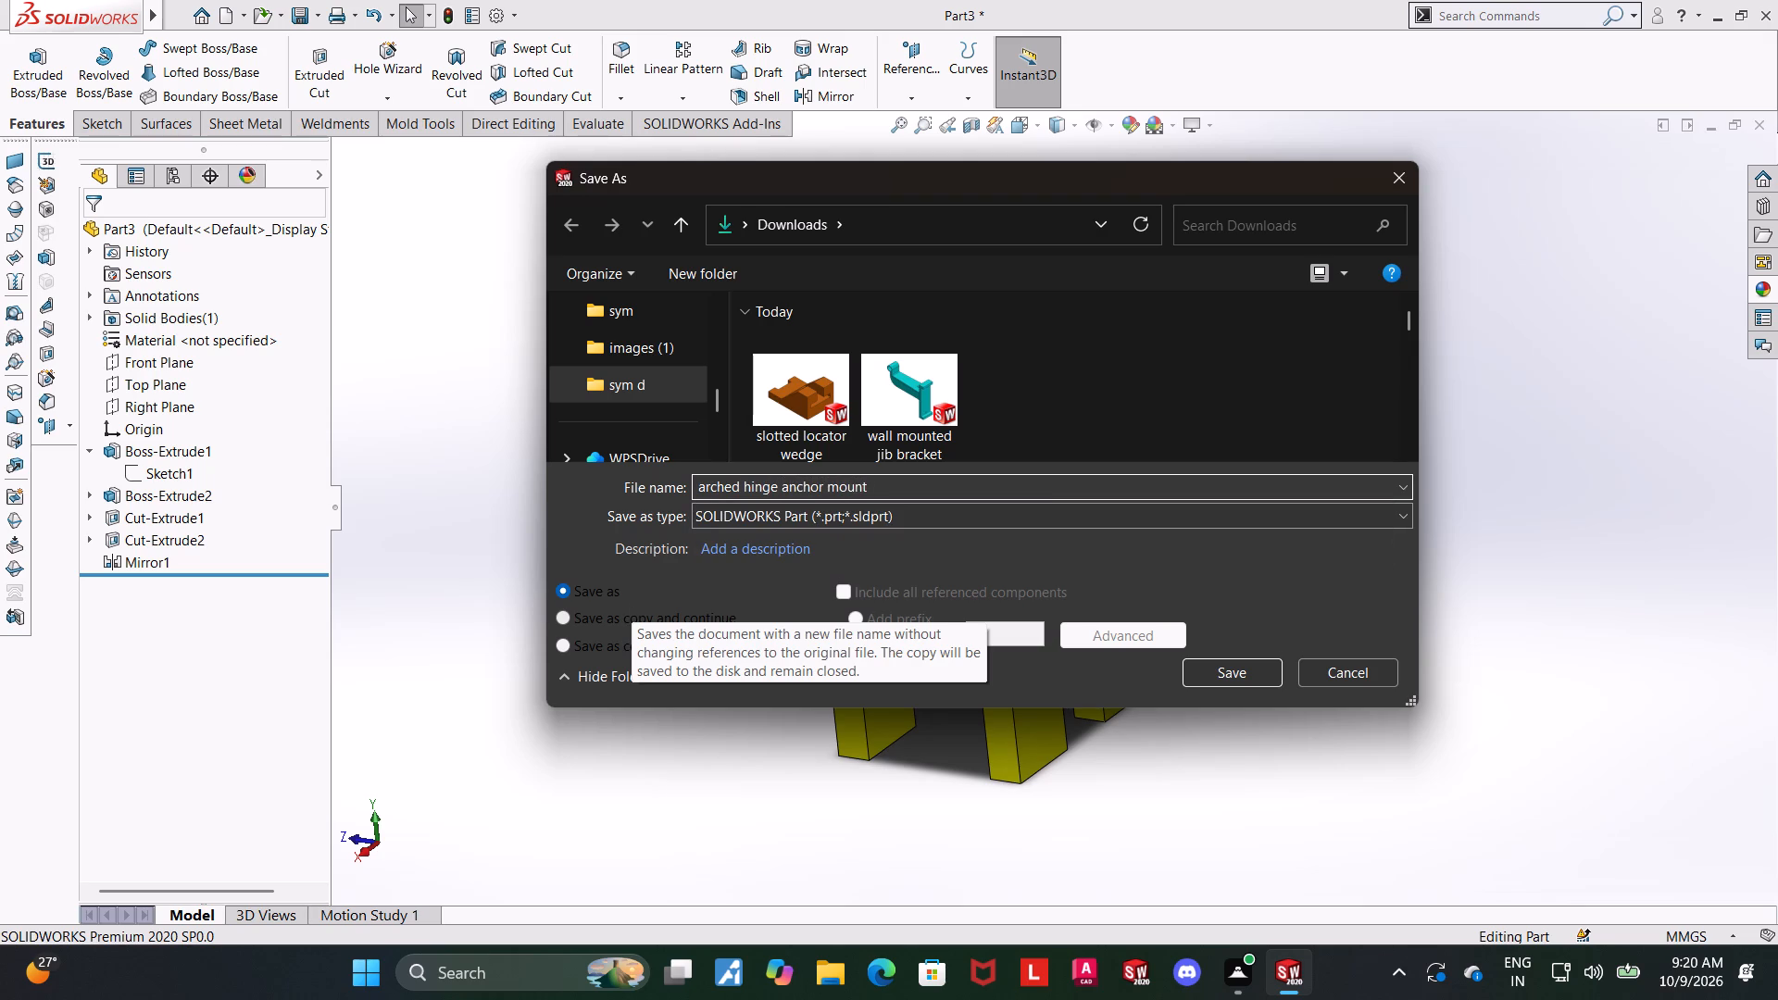
pyautogui.press('space')
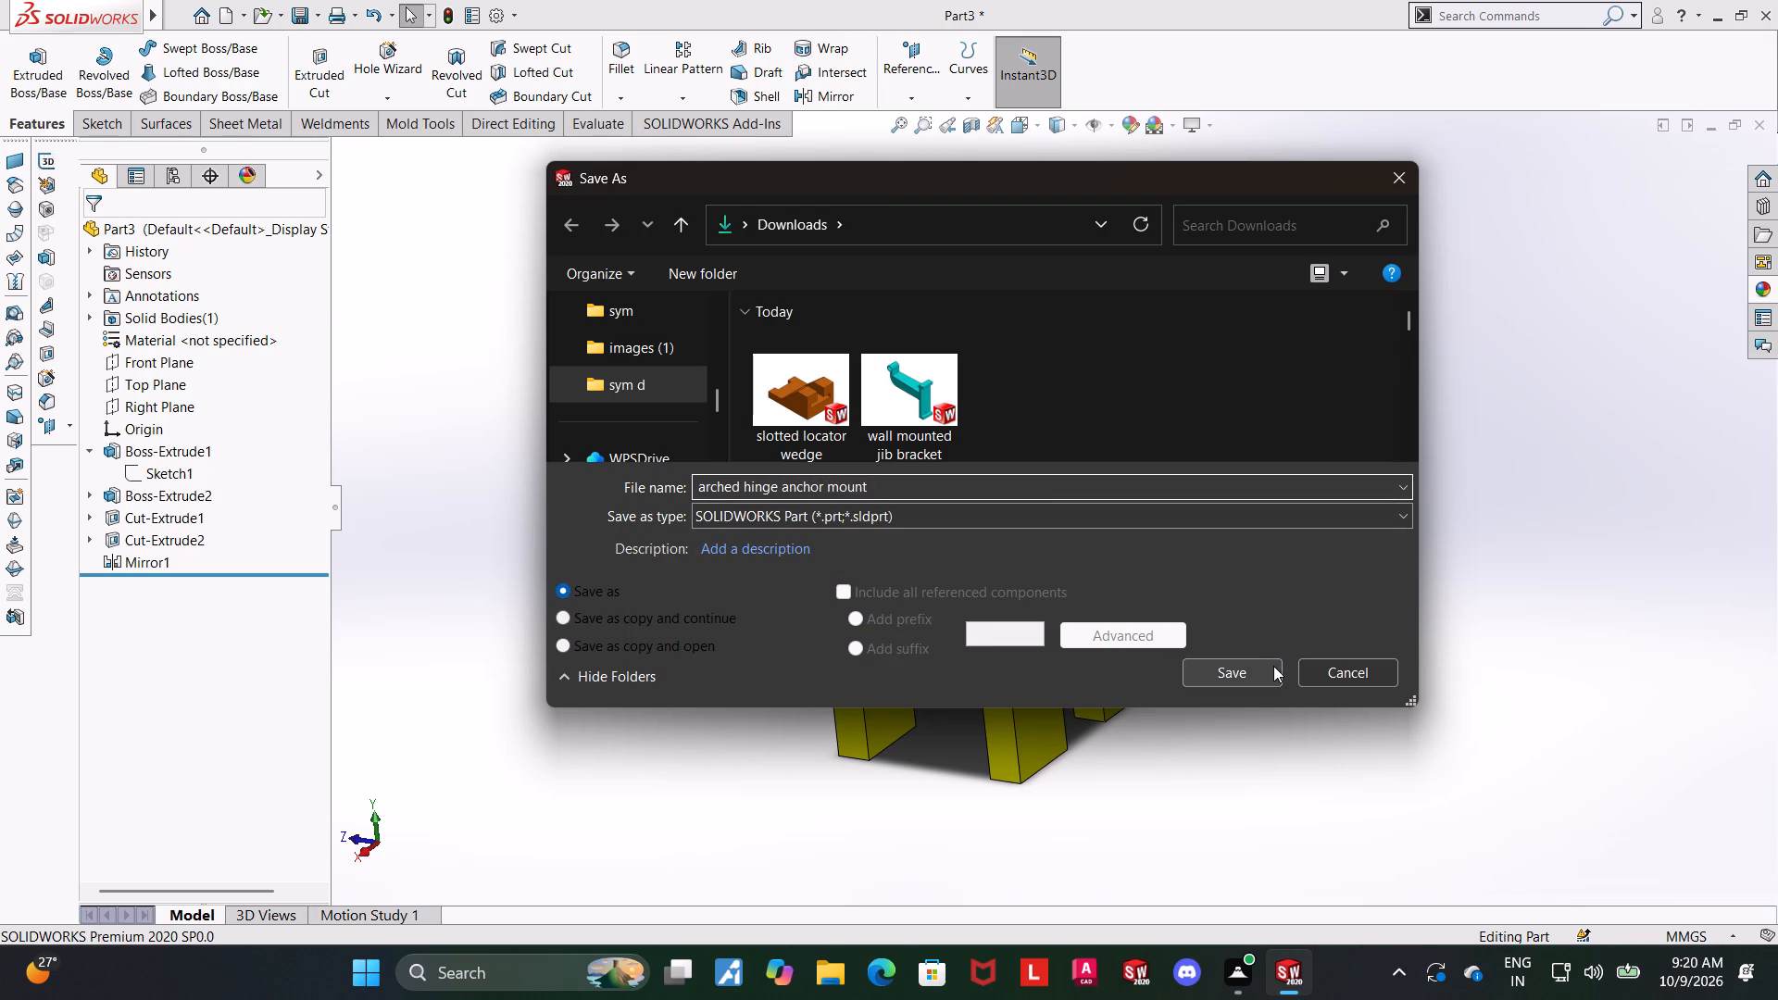
pyautogui.click(1273, 666)
# Export an isometric view of the part to Downloads as an Adobe PDF named "arched hinge anchor mount".
pyautogui.click(1016, 127)
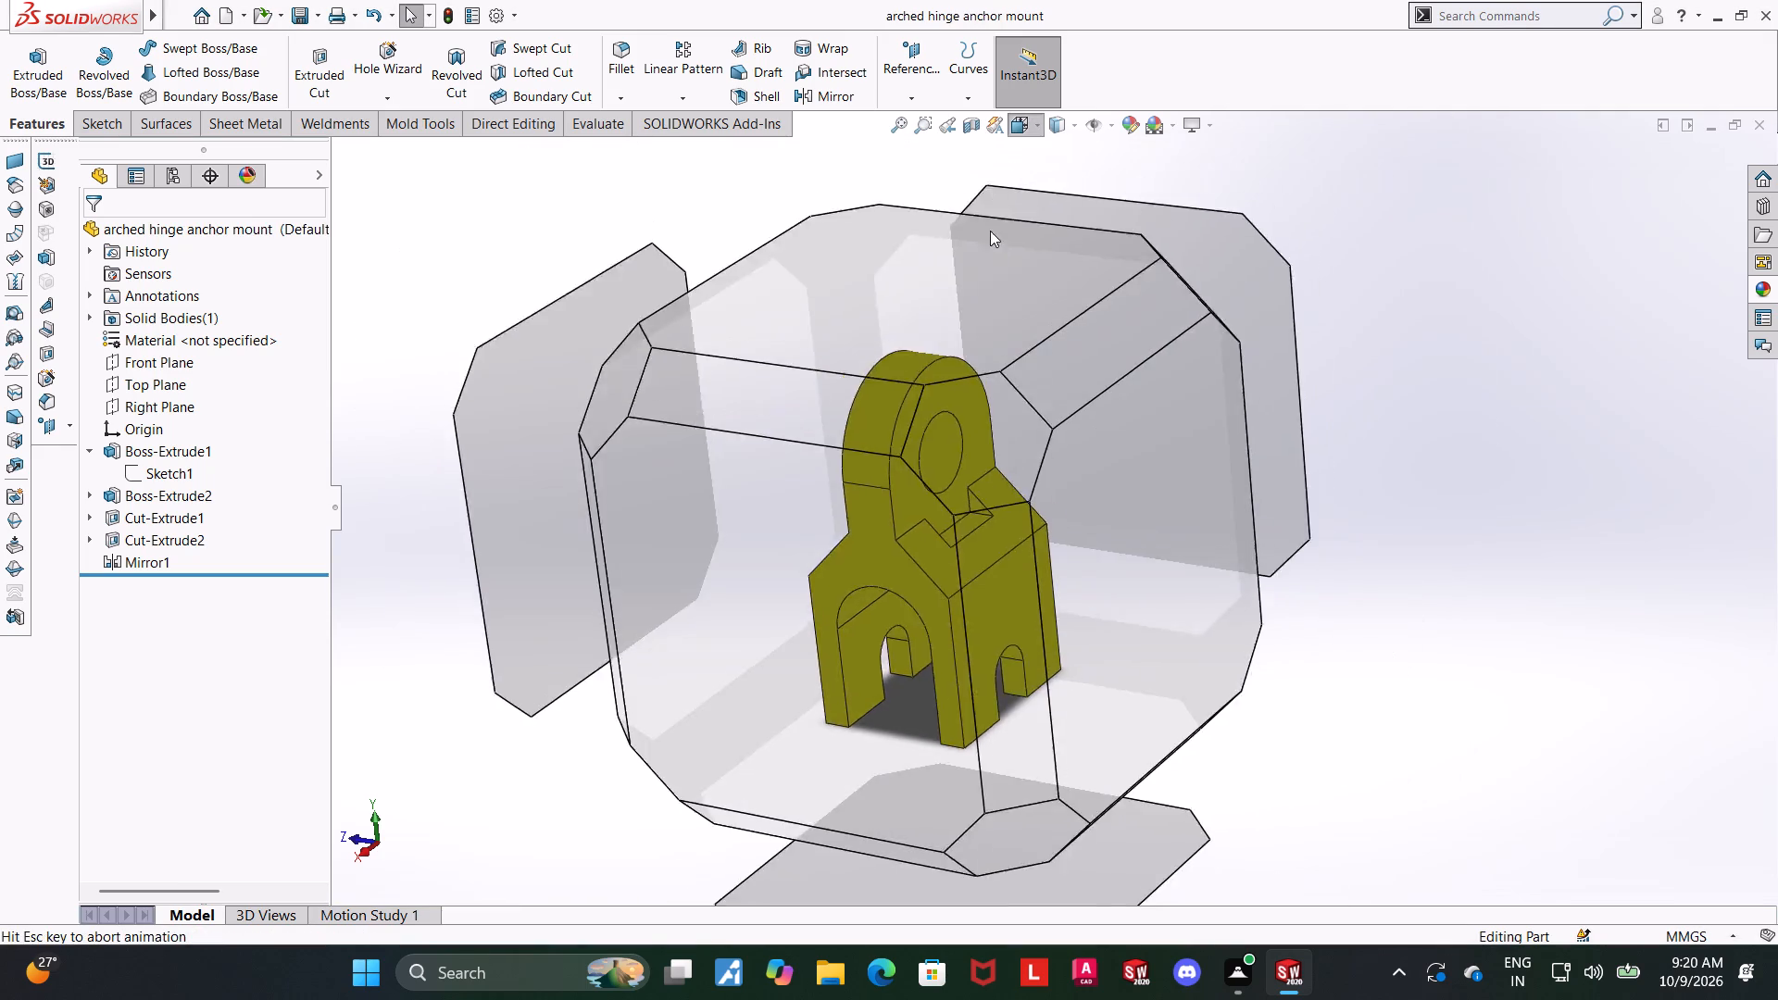
pyautogui.click(860, 521)
pyautogui.scroll(-1, 1250, 446)
pyautogui.scroll(1, 1253, 456)
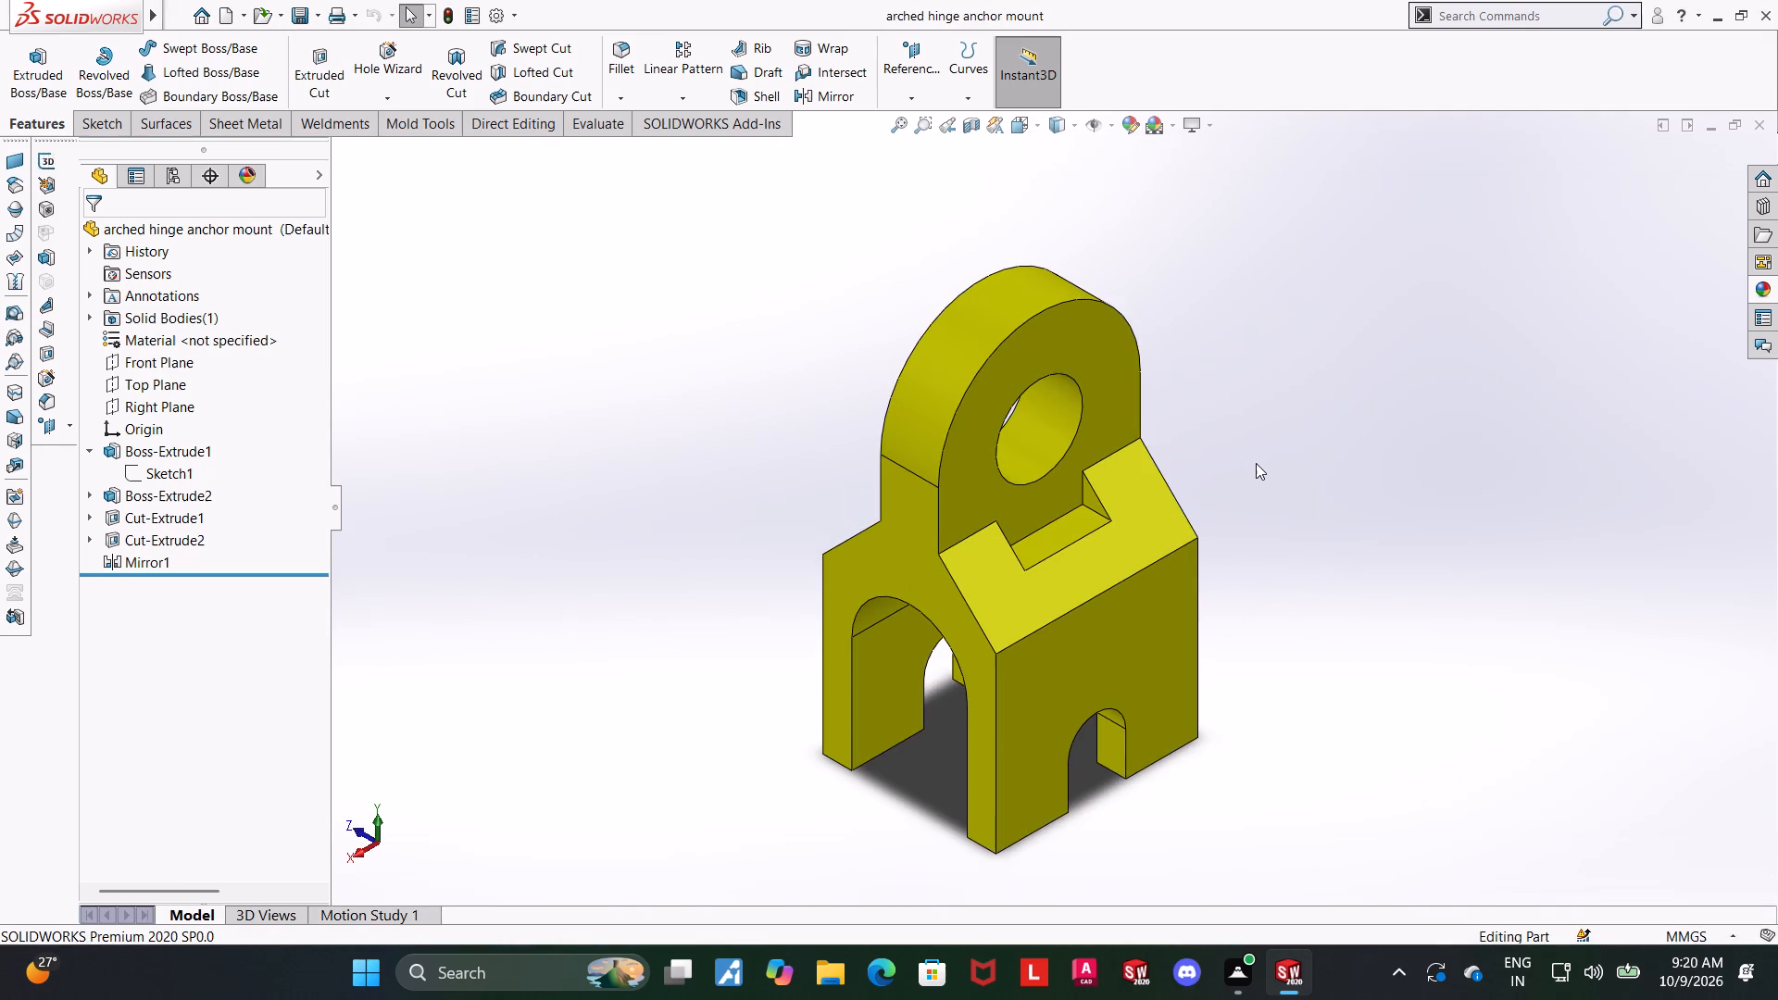
pyautogui.scroll(-1, 1269, 643)
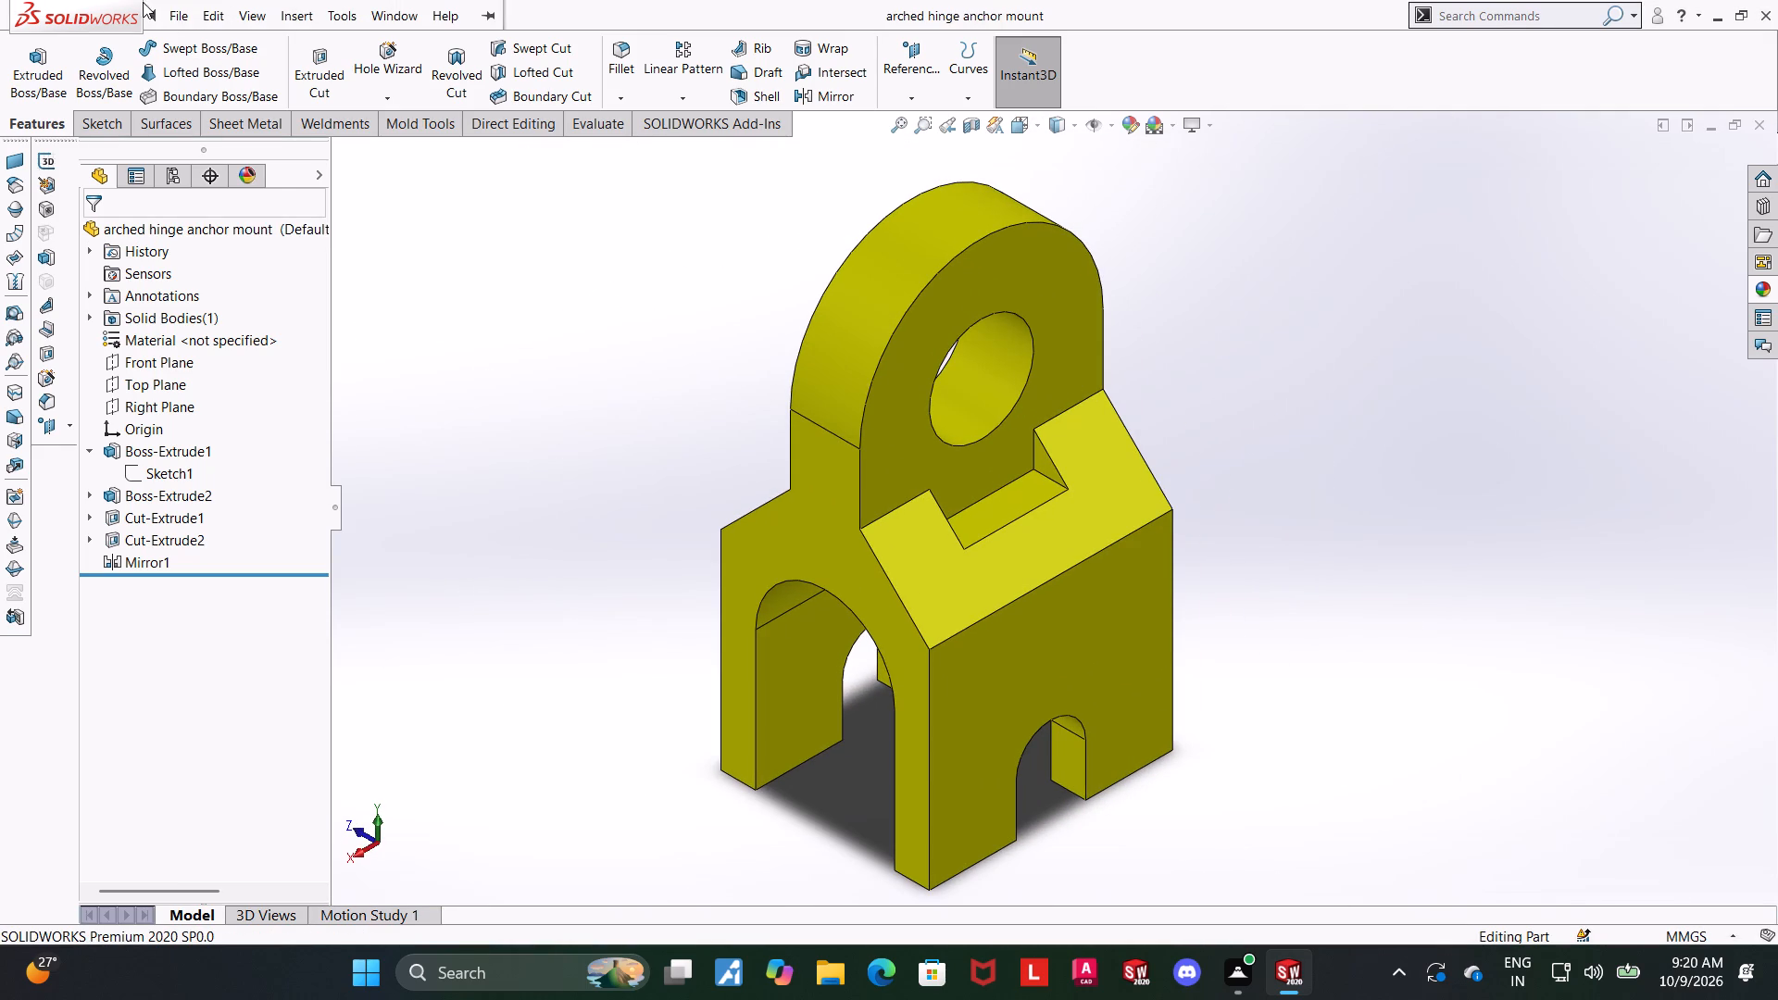
pyautogui.click(206, 248)
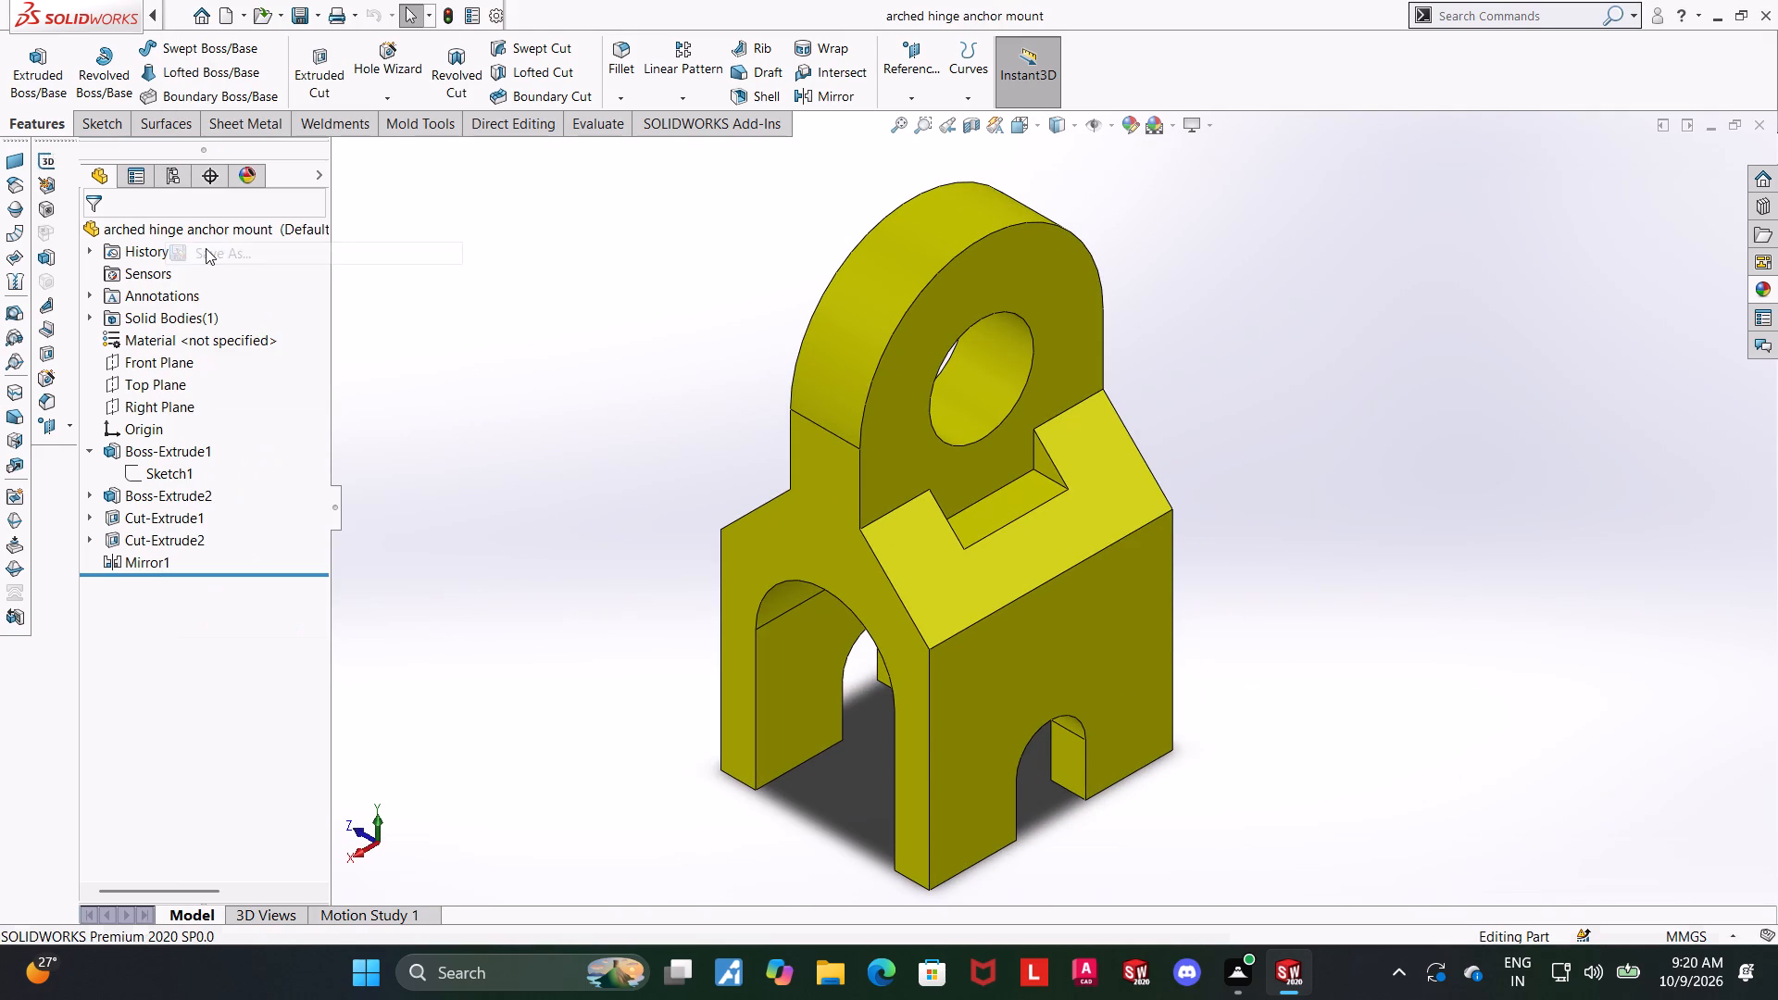
pyautogui.click(791, 527)
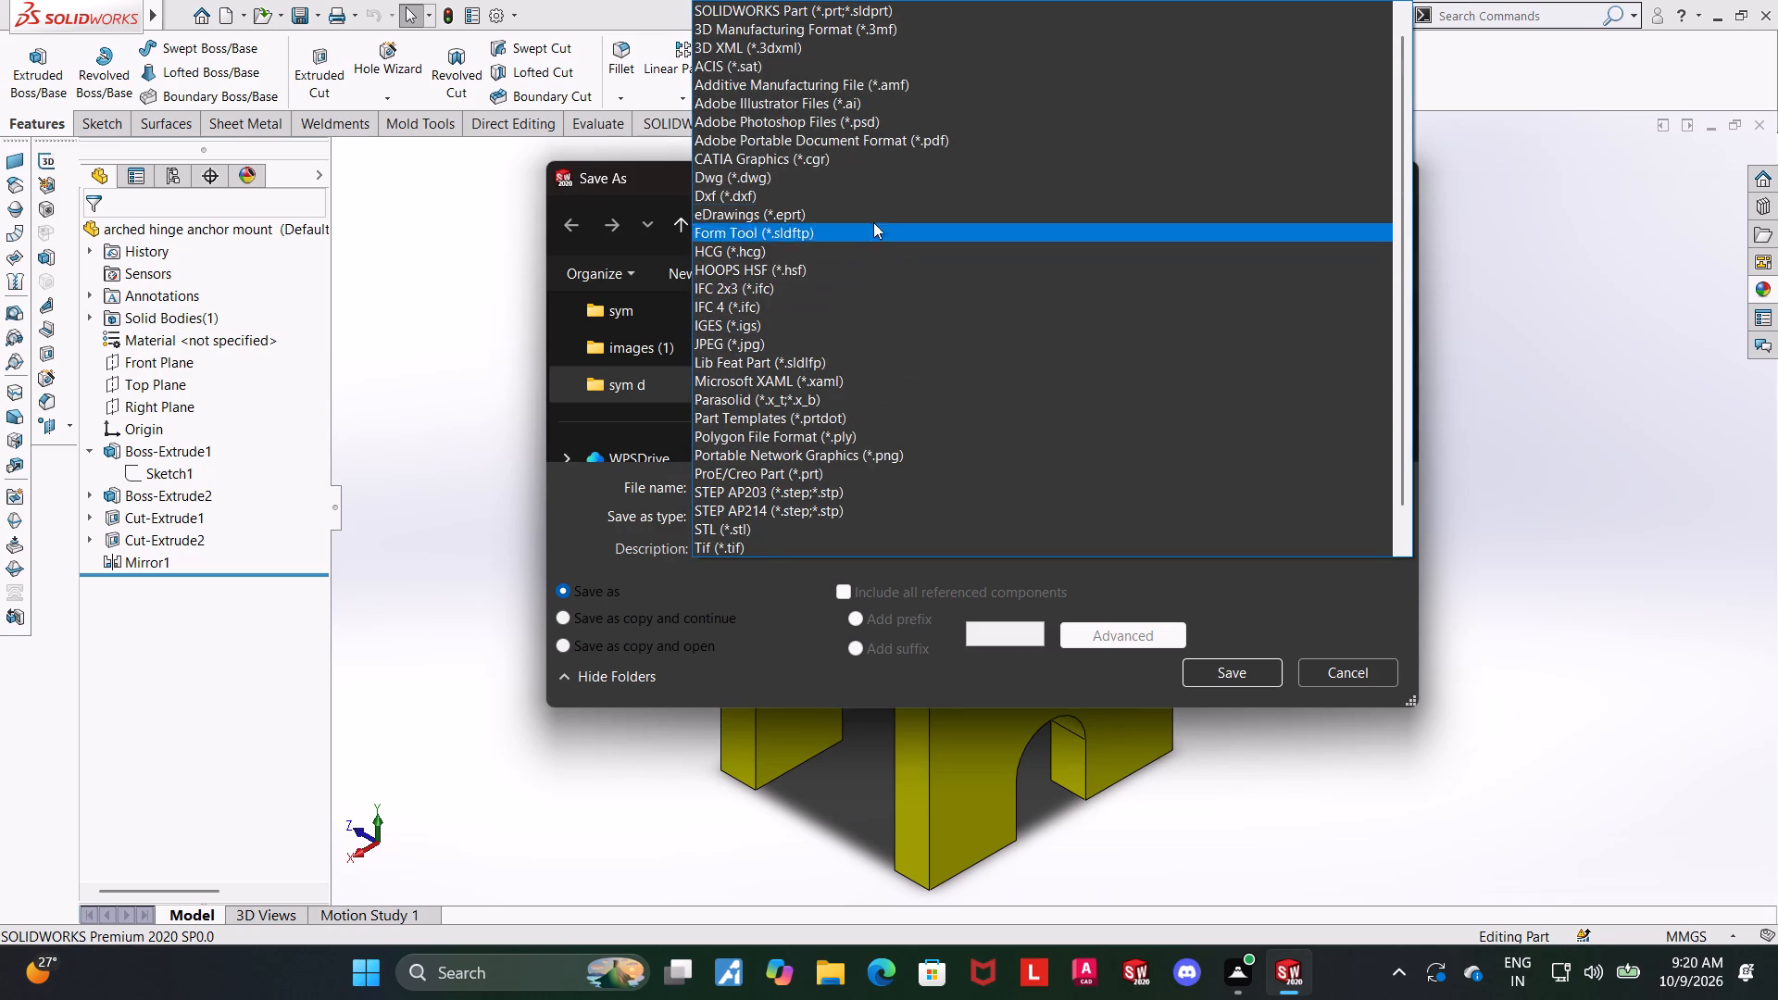
pyautogui.click(882, 140)
pyautogui.moveTo(1246, 723); pyautogui.dragTo(1276, 730)
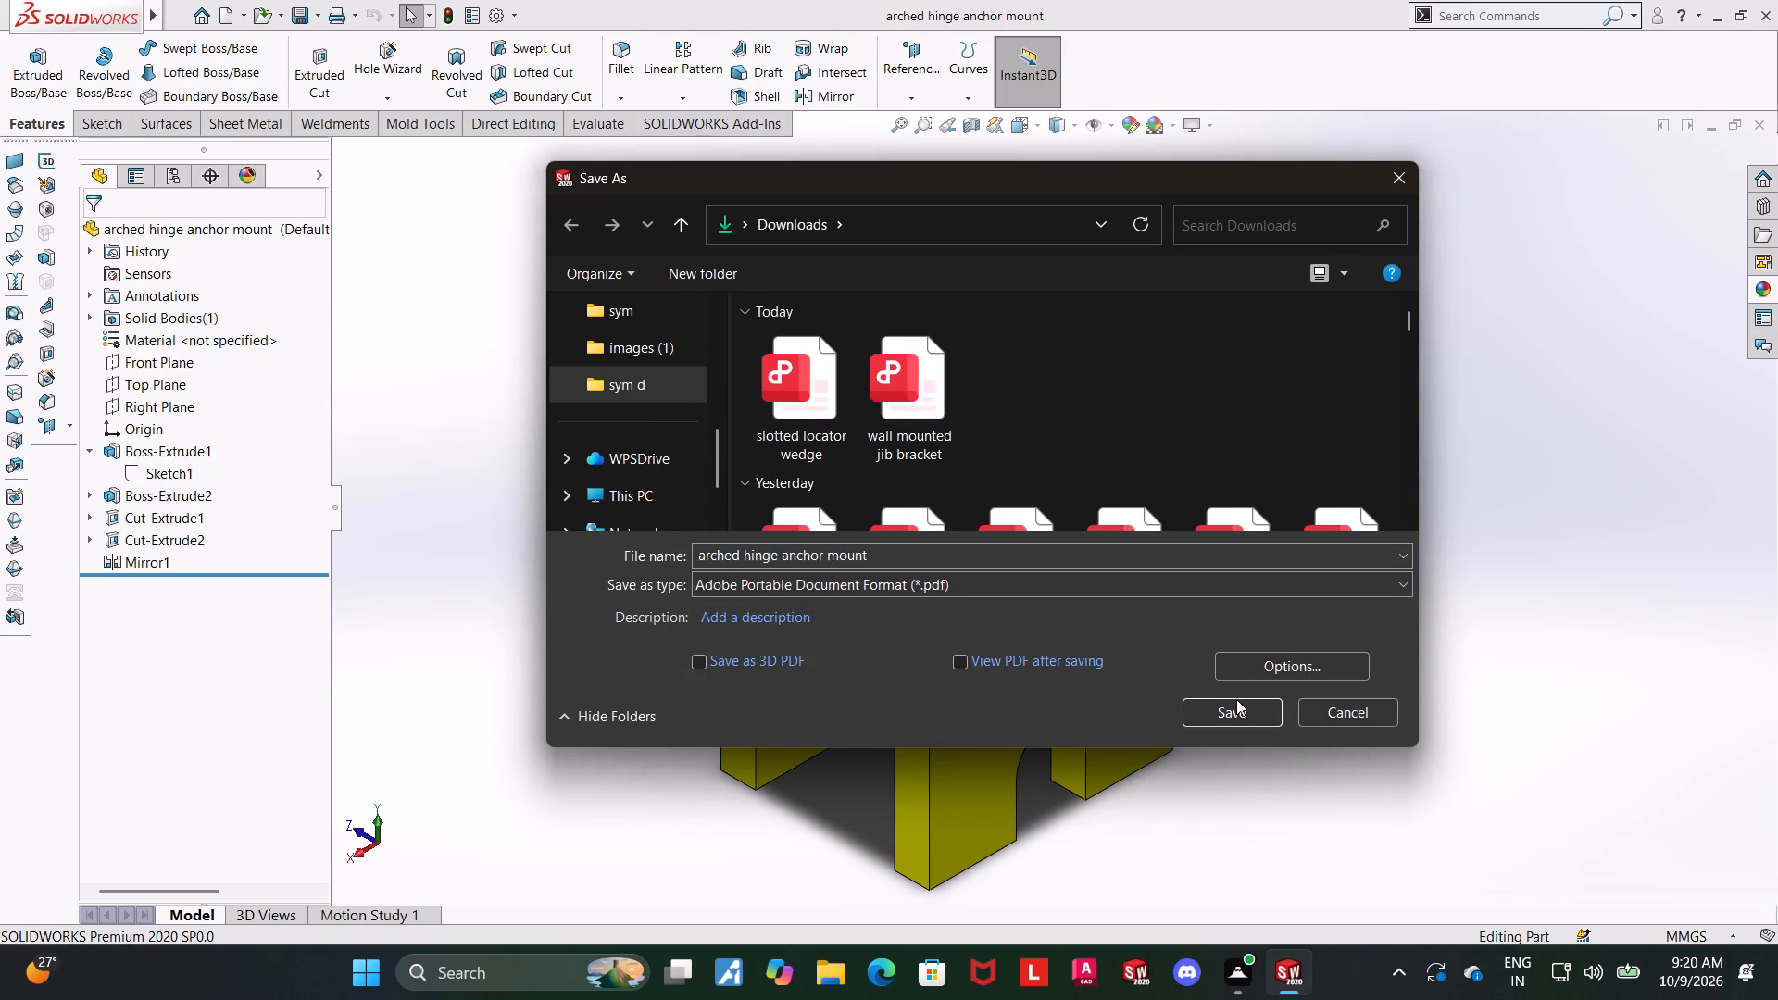
pyautogui.click(1233, 706)
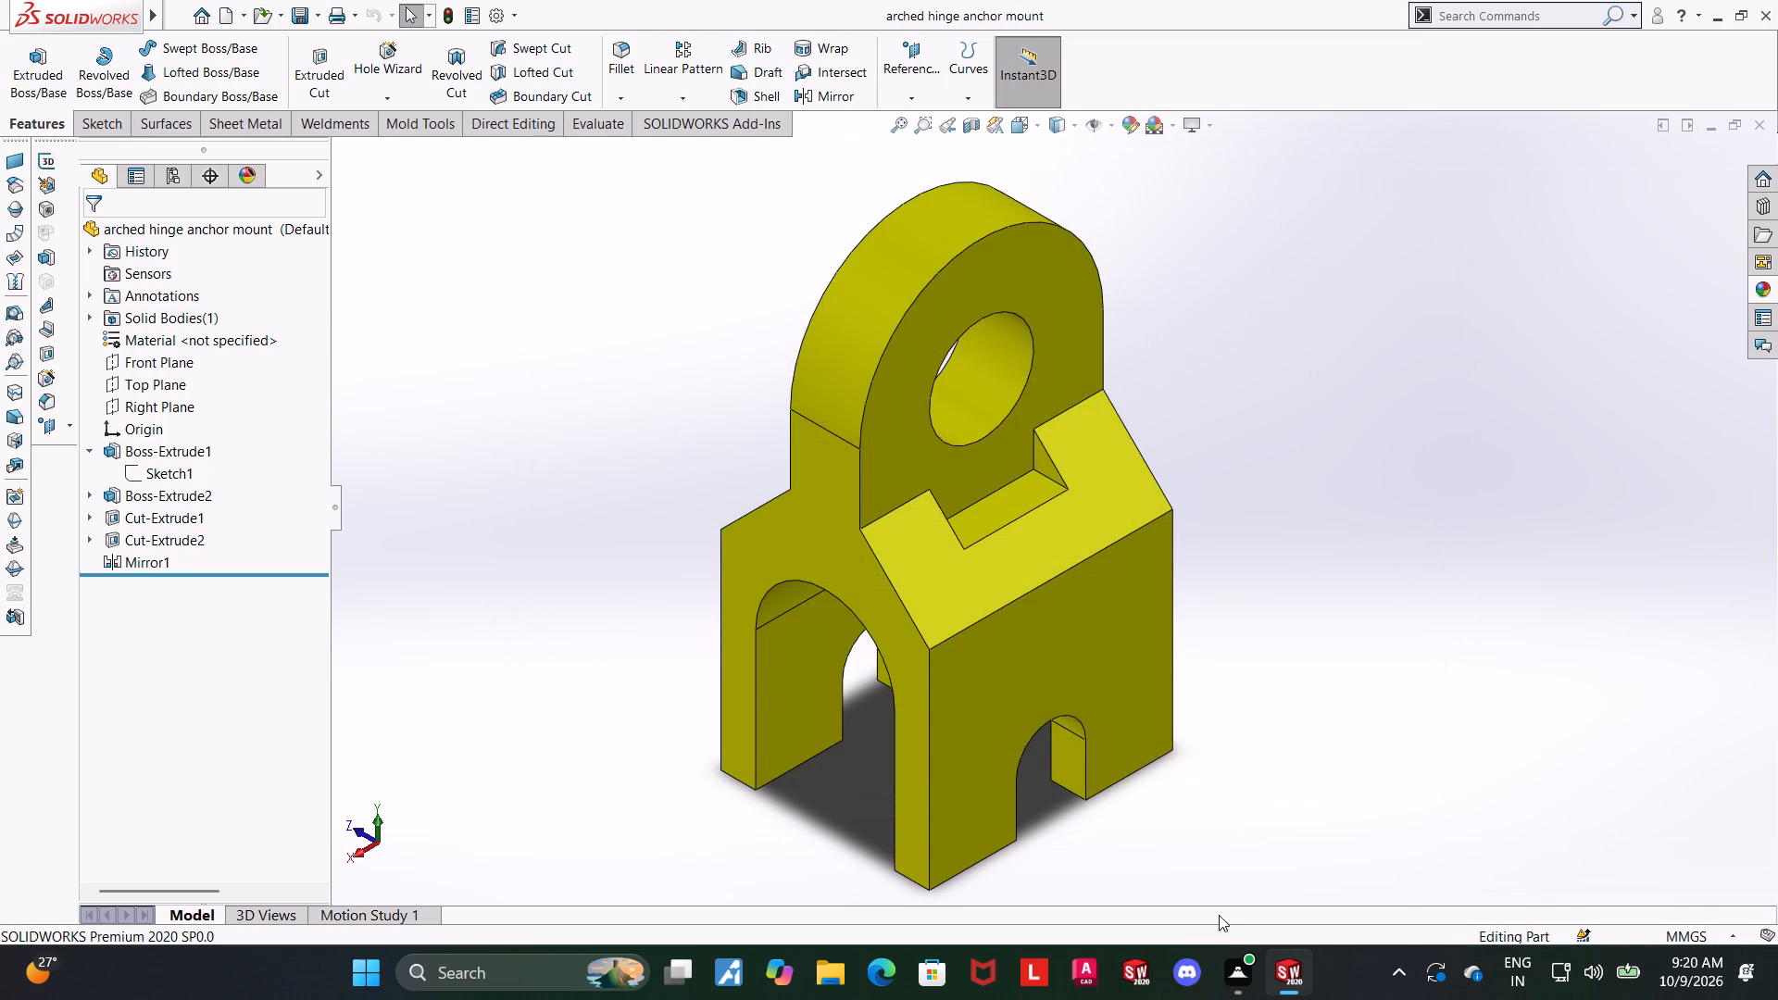